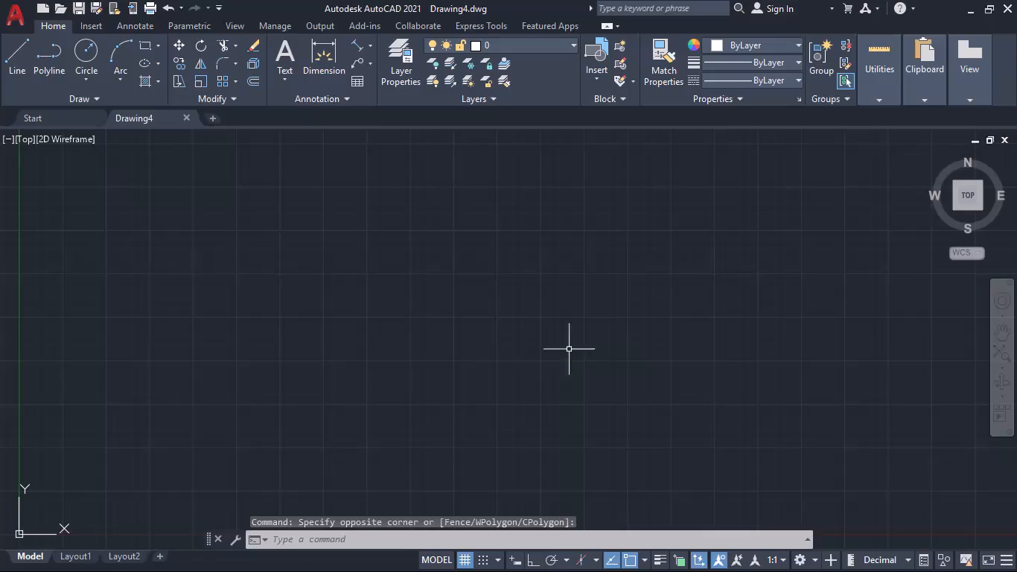
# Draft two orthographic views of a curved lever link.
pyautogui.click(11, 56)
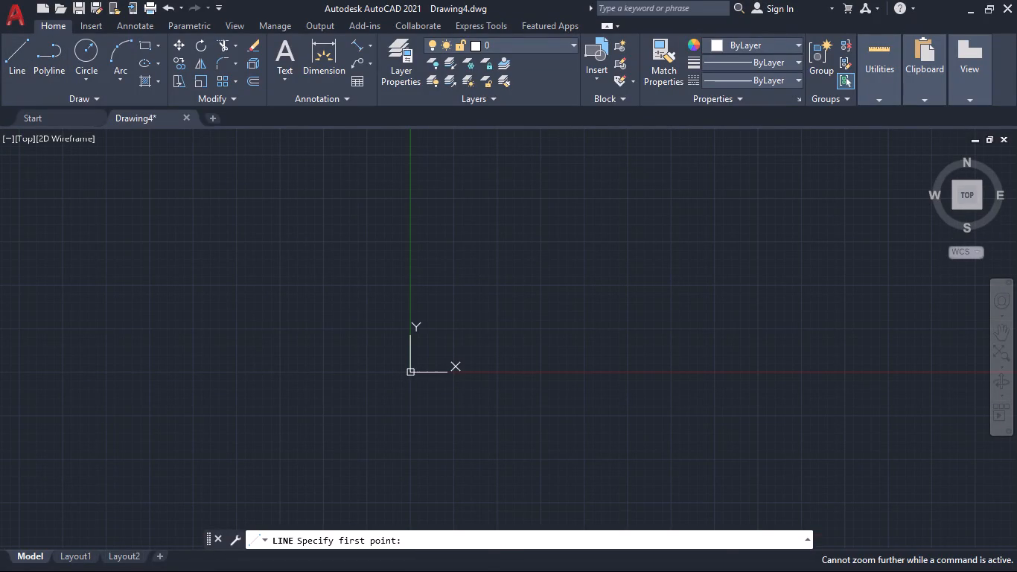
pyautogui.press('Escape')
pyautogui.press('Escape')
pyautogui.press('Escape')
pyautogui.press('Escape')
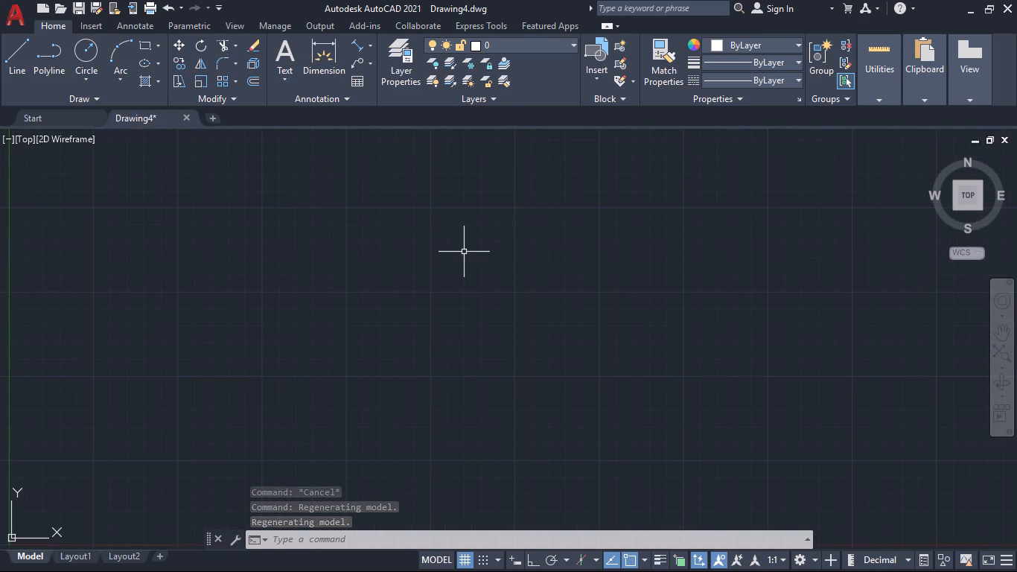
# Draw a horizontal line 100 units long to the right in the empty drawing area, with Ortho mode on.
pyautogui.click(25, 57)
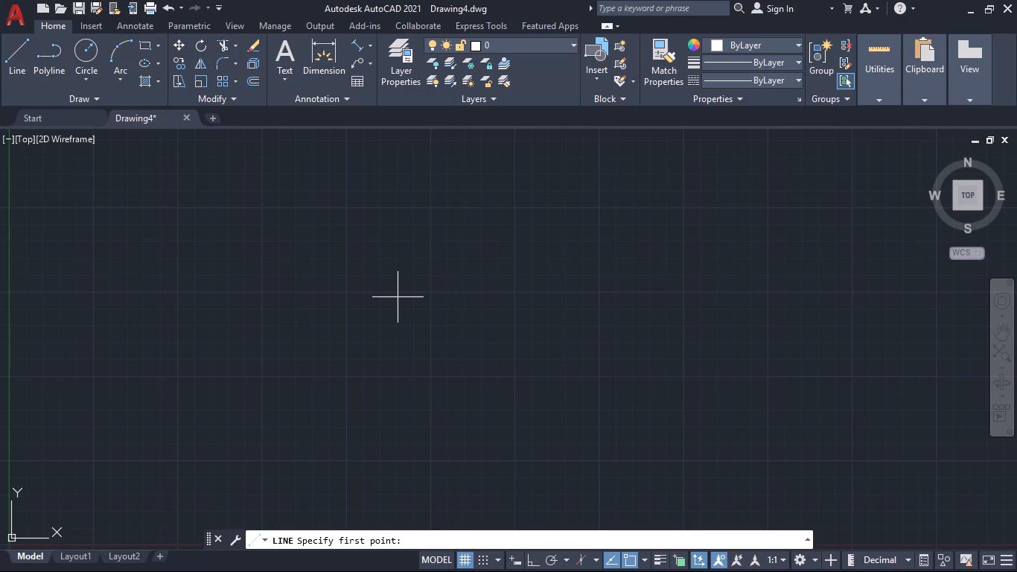
pyautogui.click(351, 337)
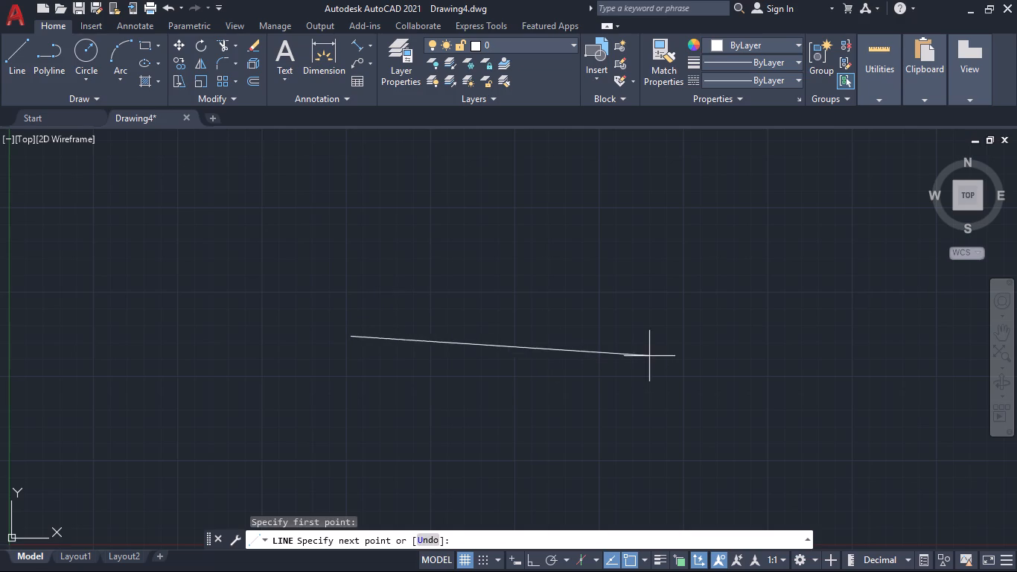
pyautogui.click(532, 555)
pyautogui.write('100')
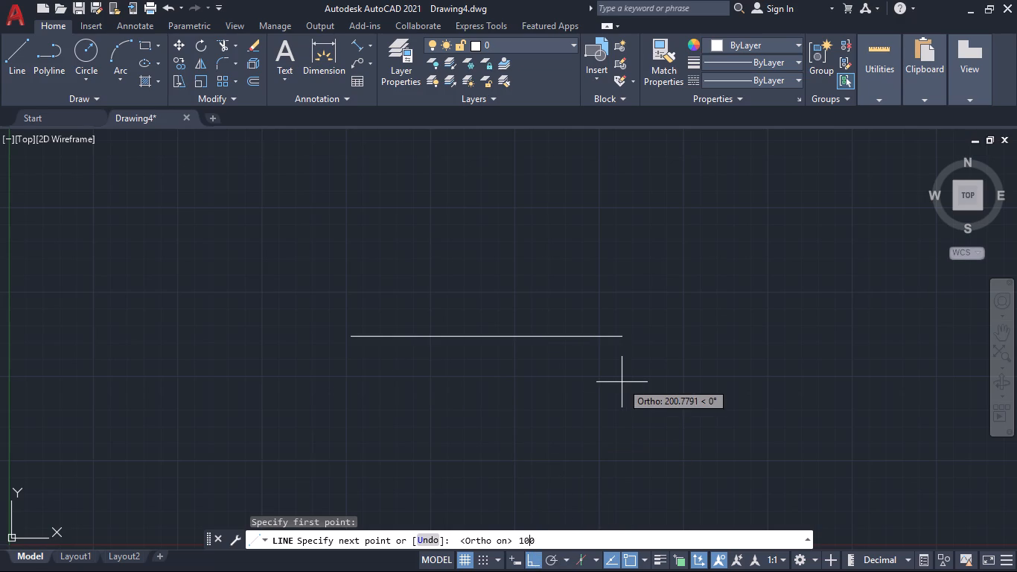
pyautogui.press('Return')
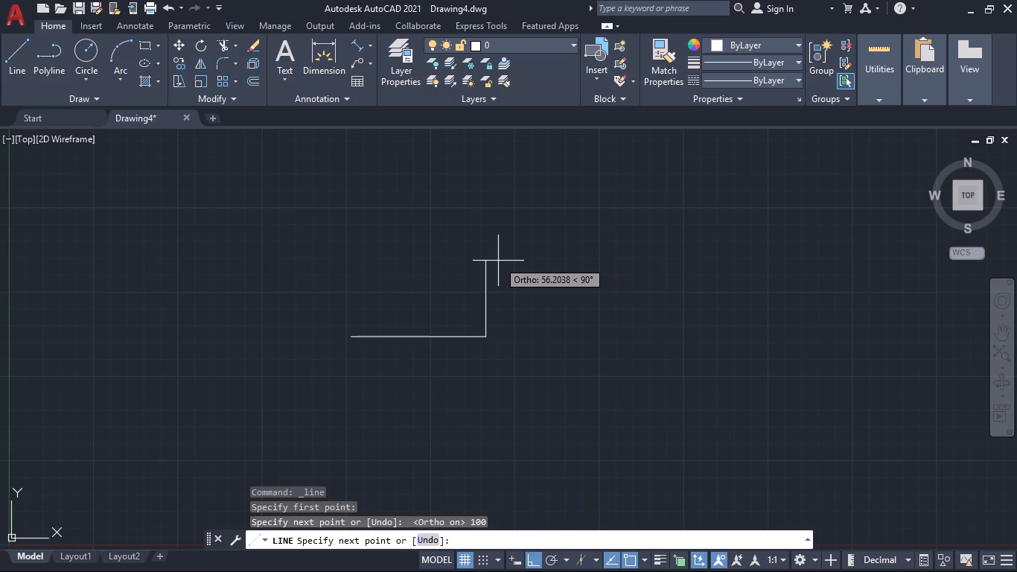
pyautogui.press('space')
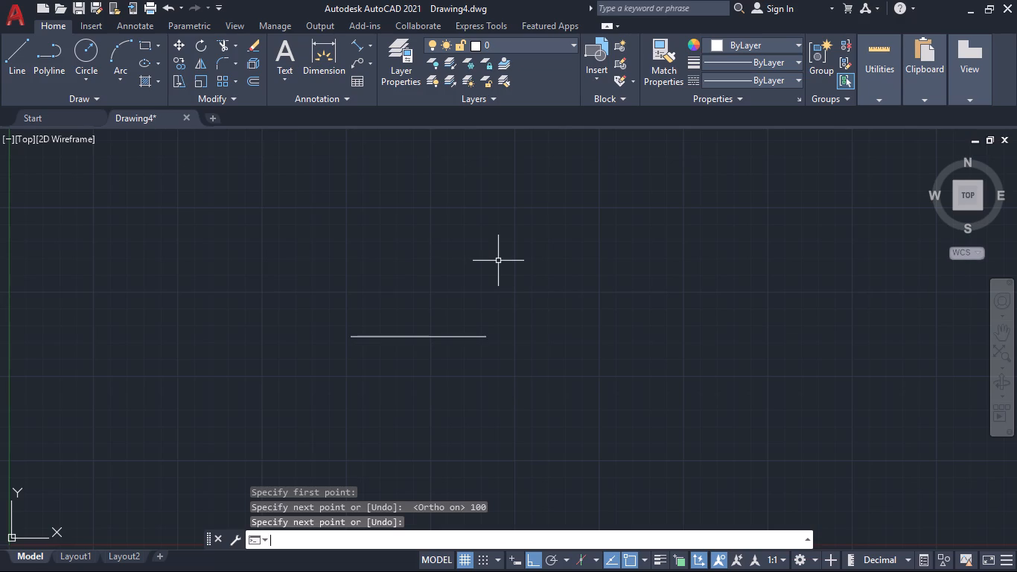
# Draw two connected vertical line segments, 56 and 16 units long, upward from the right end of the horizontal line.
pyautogui.click(20, 51)
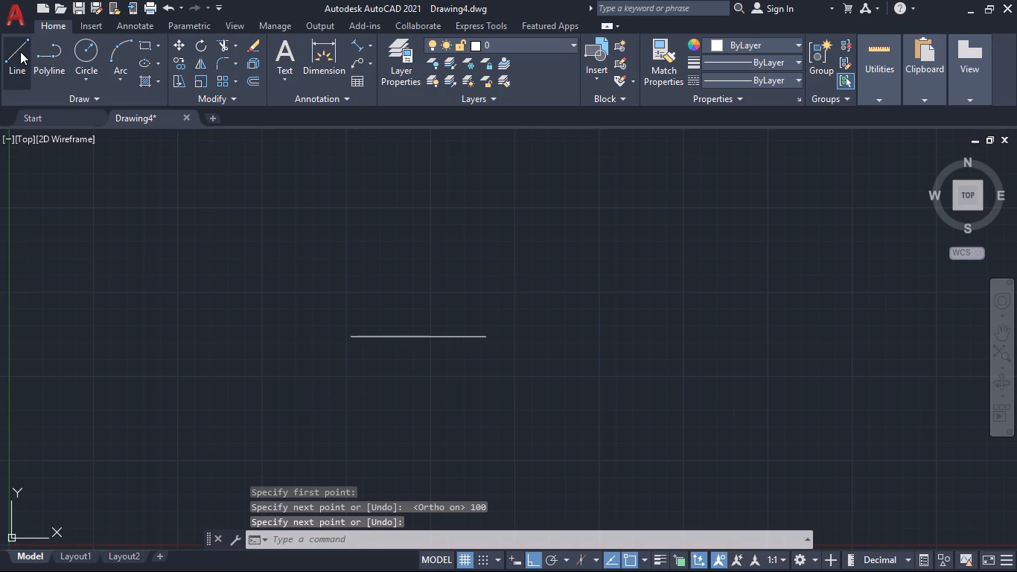
pyautogui.click(484, 336)
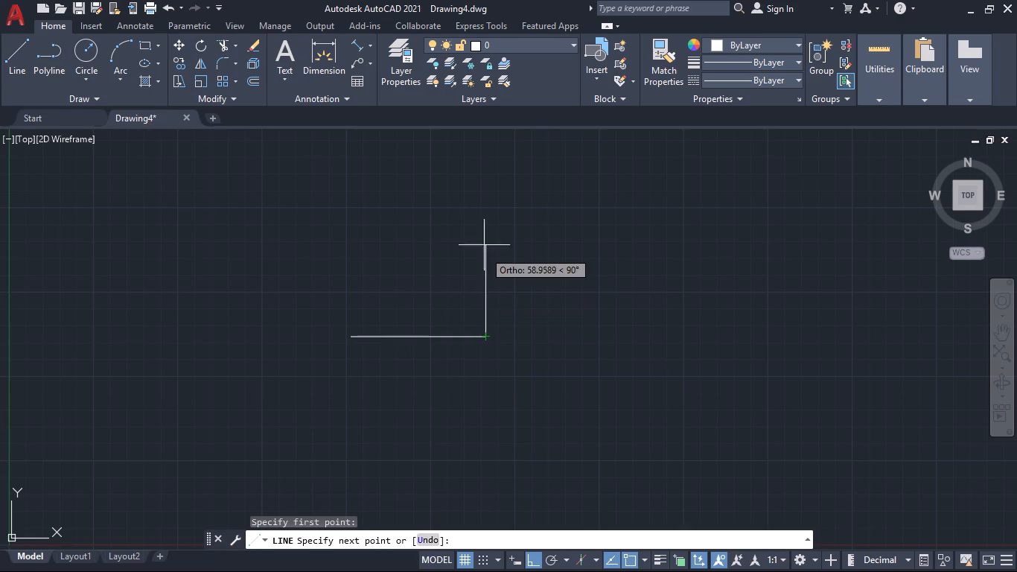
pyautogui.write('56')
pyautogui.press('Return')
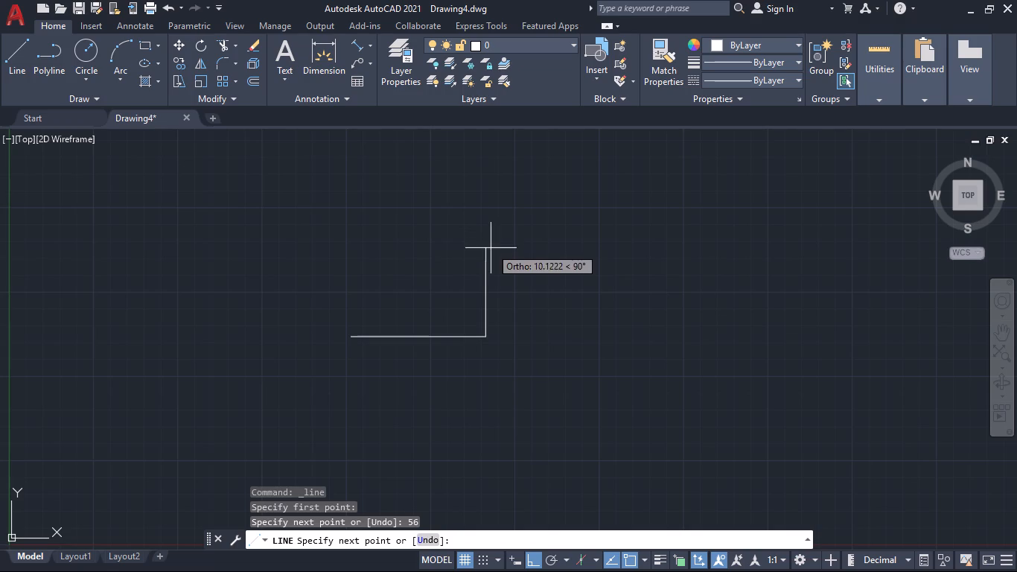
pyautogui.write('16')
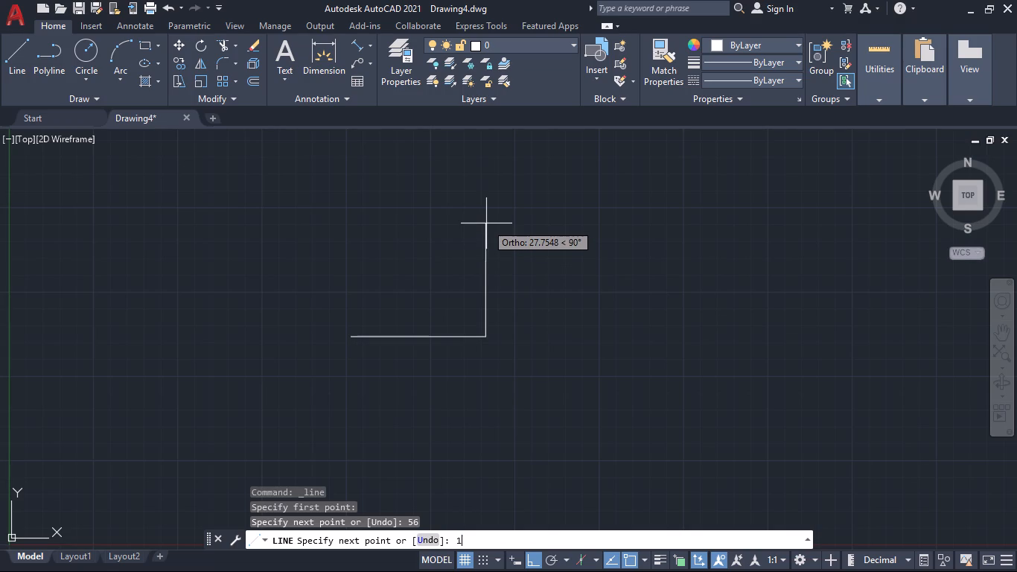
pyautogui.press('Return')
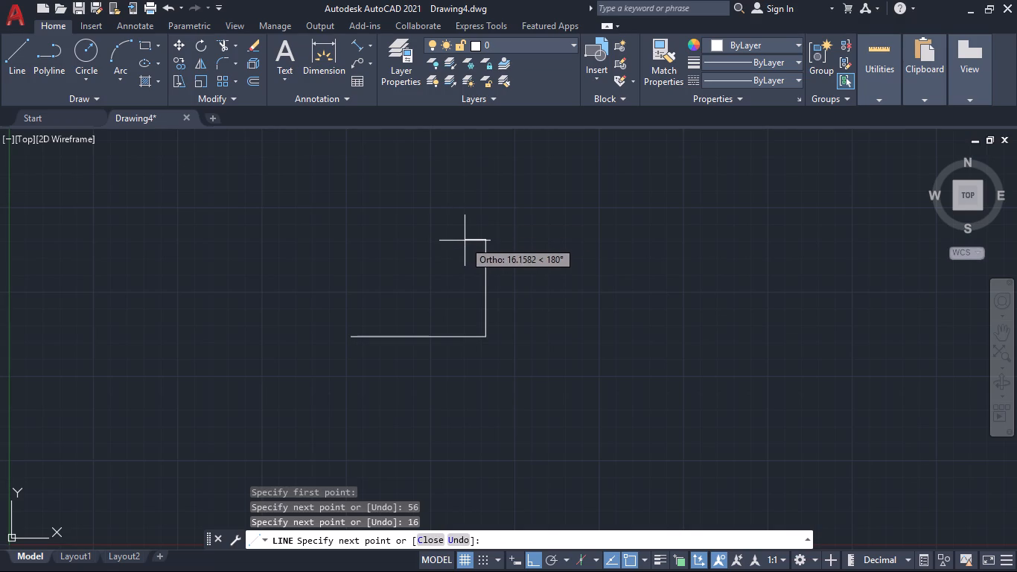
pyautogui.press('space')
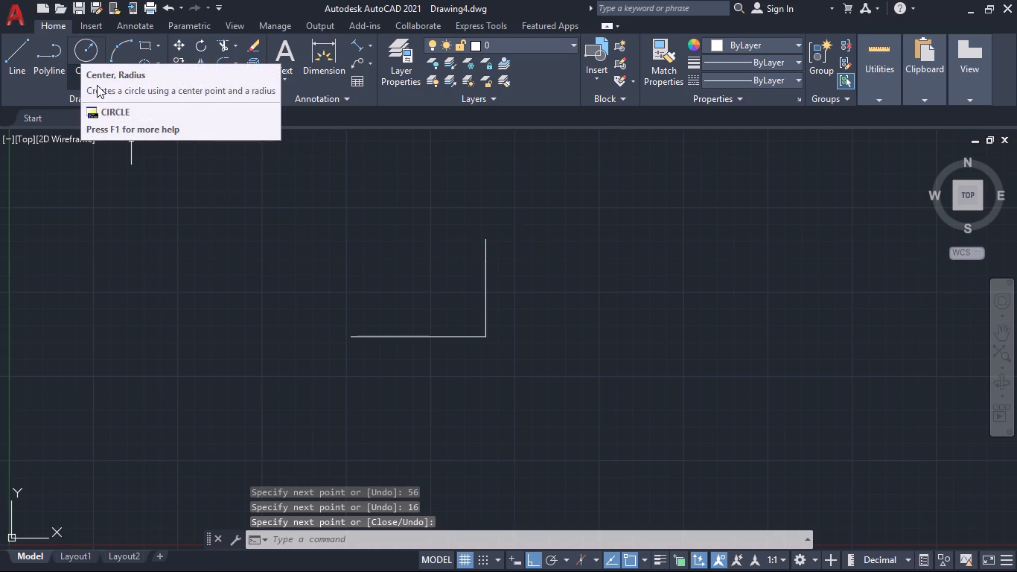
# Draw a circle of diameter 36 centred on the left end of the horizontal line.
pyautogui.click(77, 84)
pyautogui.click(92, 126)
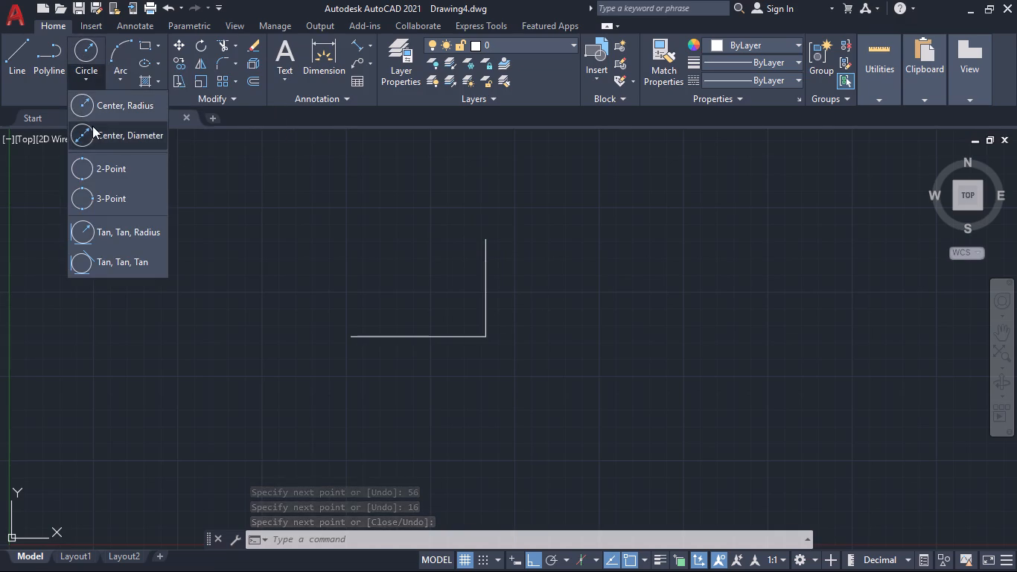
pyautogui.click(80, 52)
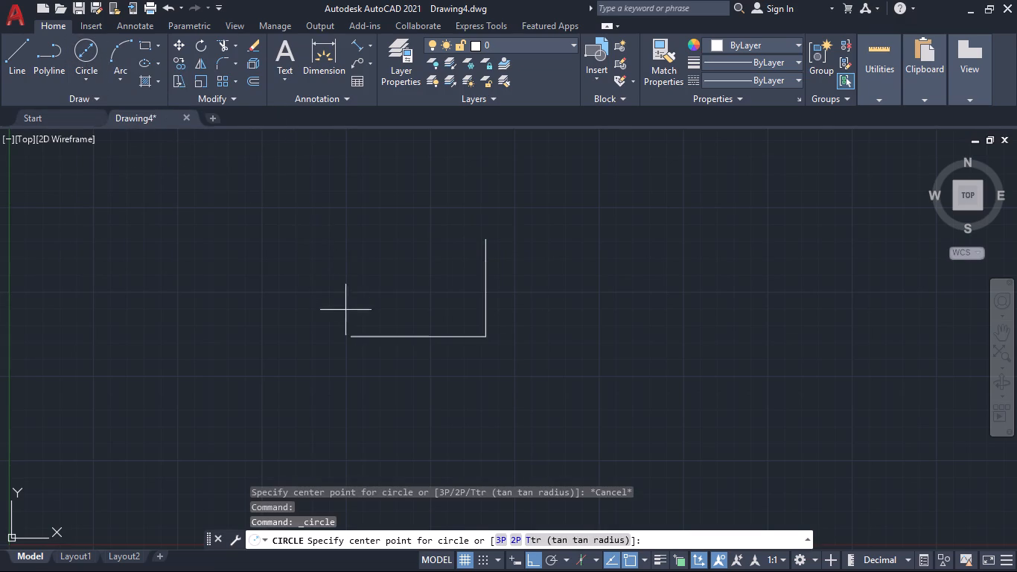
pyautogui.click(349, 334)
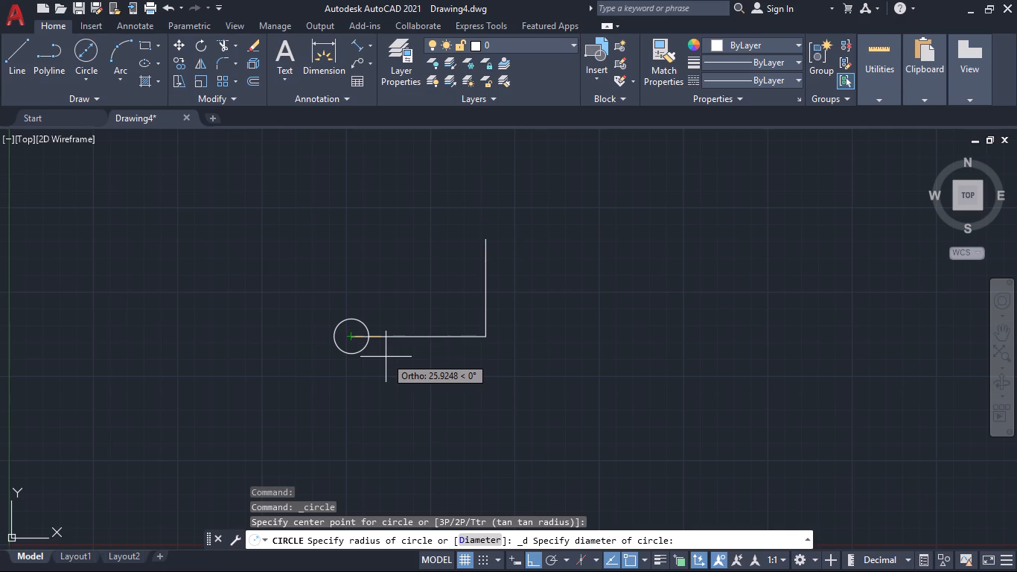
pyautogui.write('36')
pyautogui.press('Return')
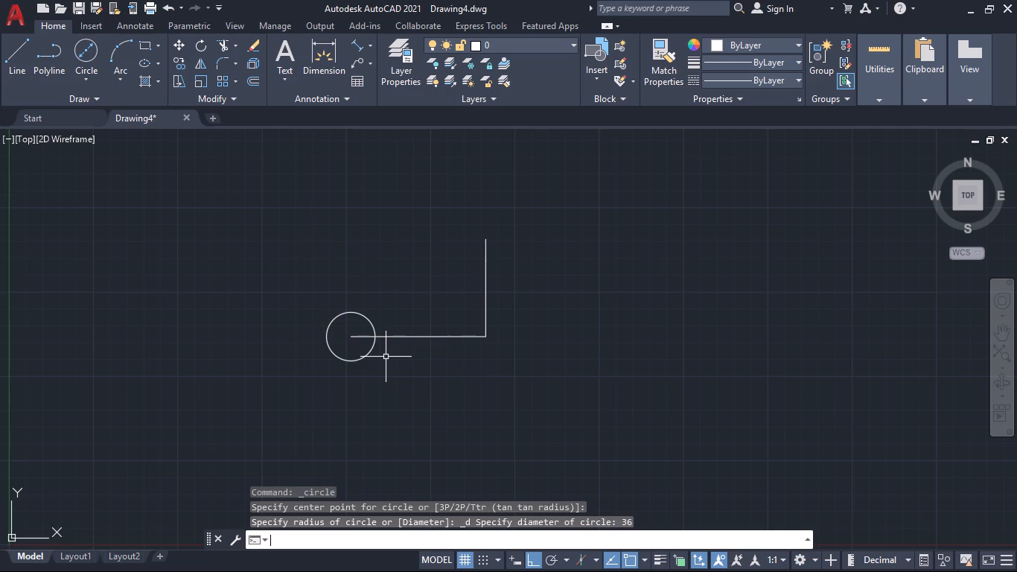
# Draw a concentric circle of diameter 22 inside the 36-diameter circle.
pyautogui.press('space')
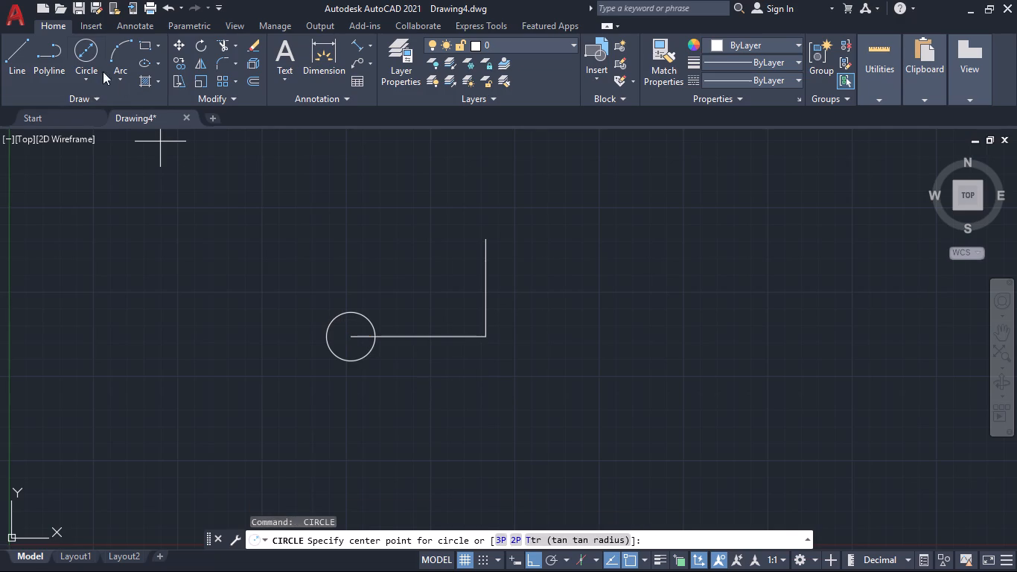
pyautogui.click(84, 61)
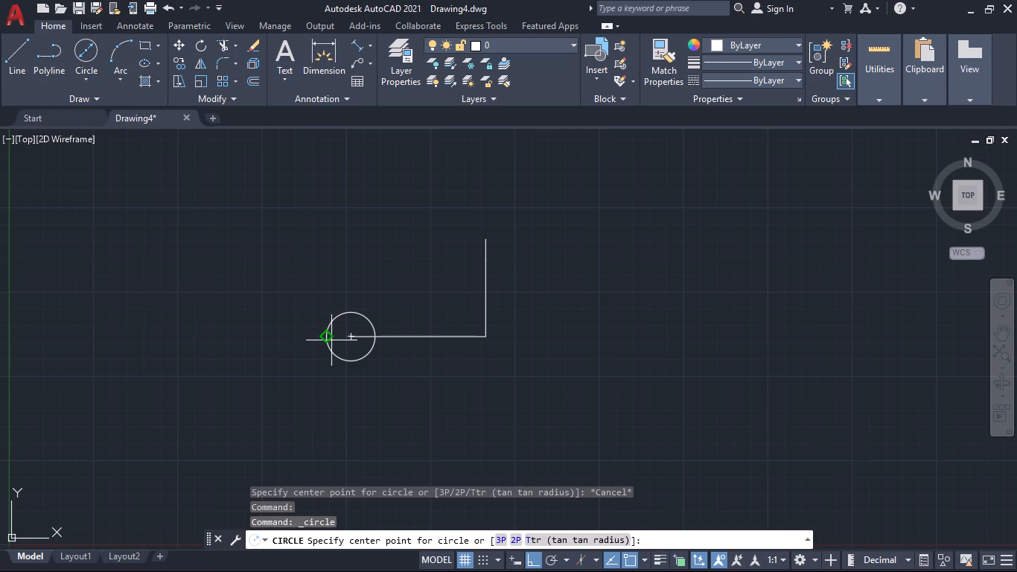
pyautogui.click(354, 337)
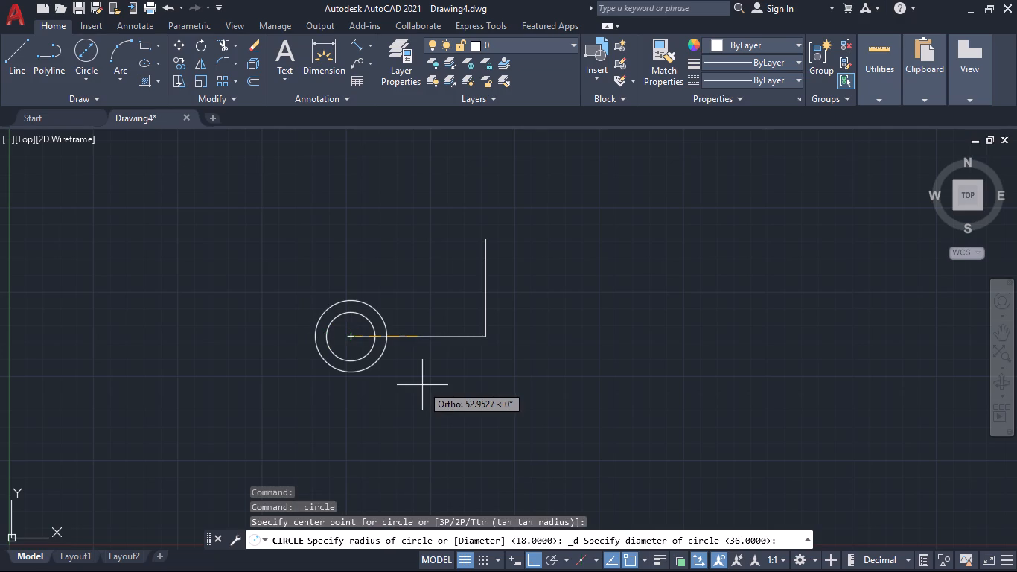
pyautogui.write('22')
pyautogui.press('Return')
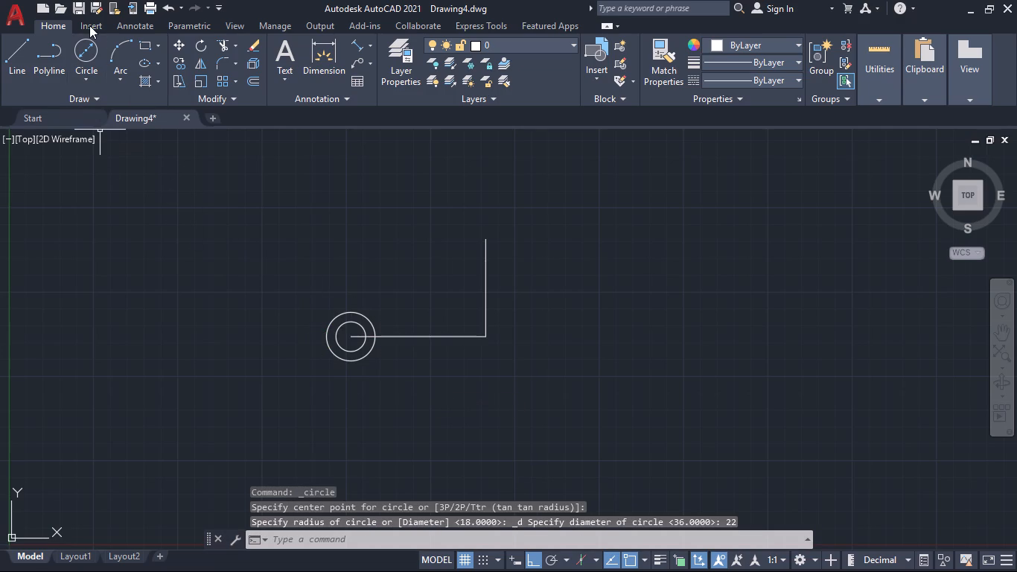
# Draw a circle of diameter 32 centred on the top end of the vertical line.
pyautogui.click(85, 49)
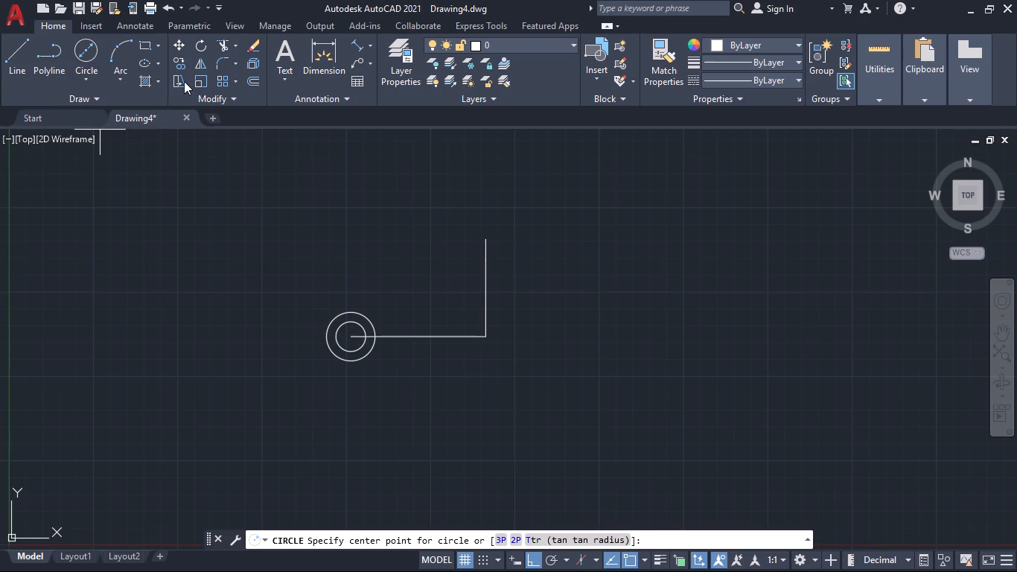
pyautogui.click(485, 239)
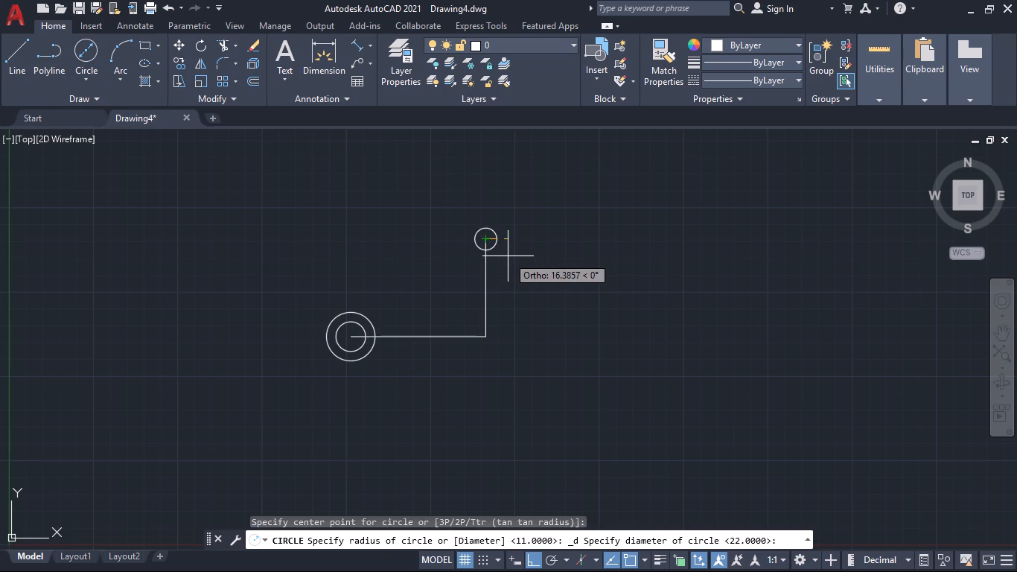
pyautogui.write('32')
pyautogui.press('Return')
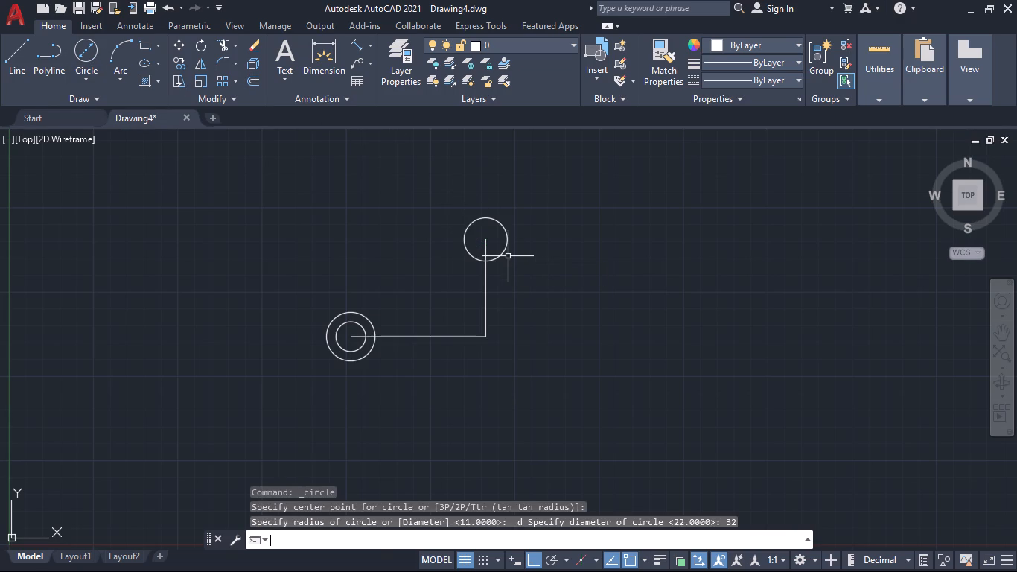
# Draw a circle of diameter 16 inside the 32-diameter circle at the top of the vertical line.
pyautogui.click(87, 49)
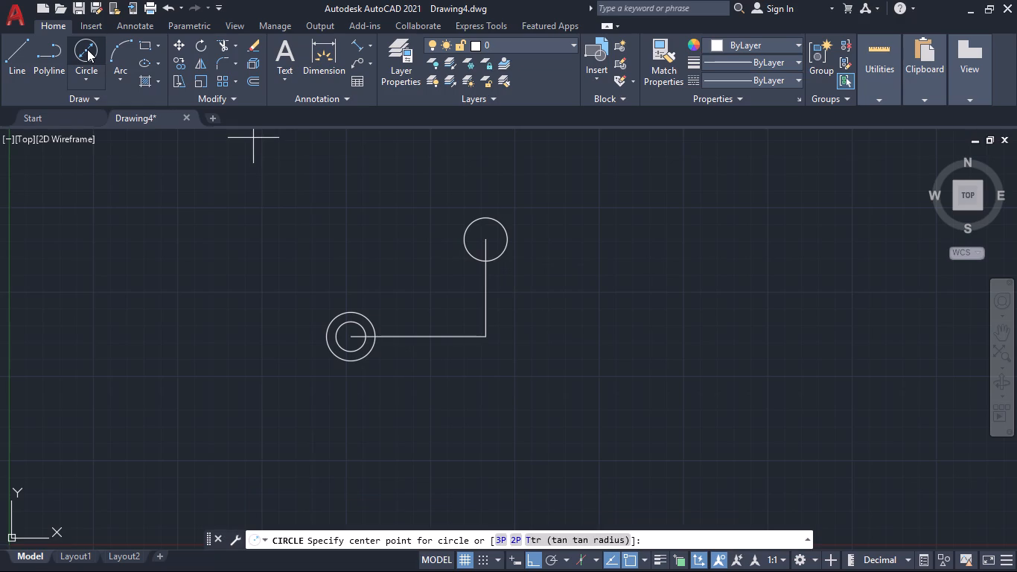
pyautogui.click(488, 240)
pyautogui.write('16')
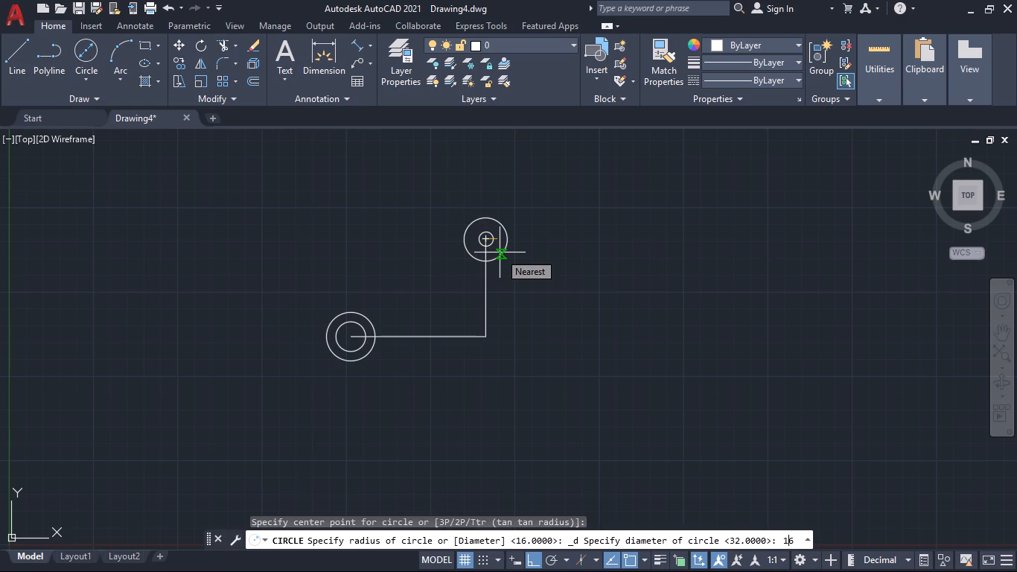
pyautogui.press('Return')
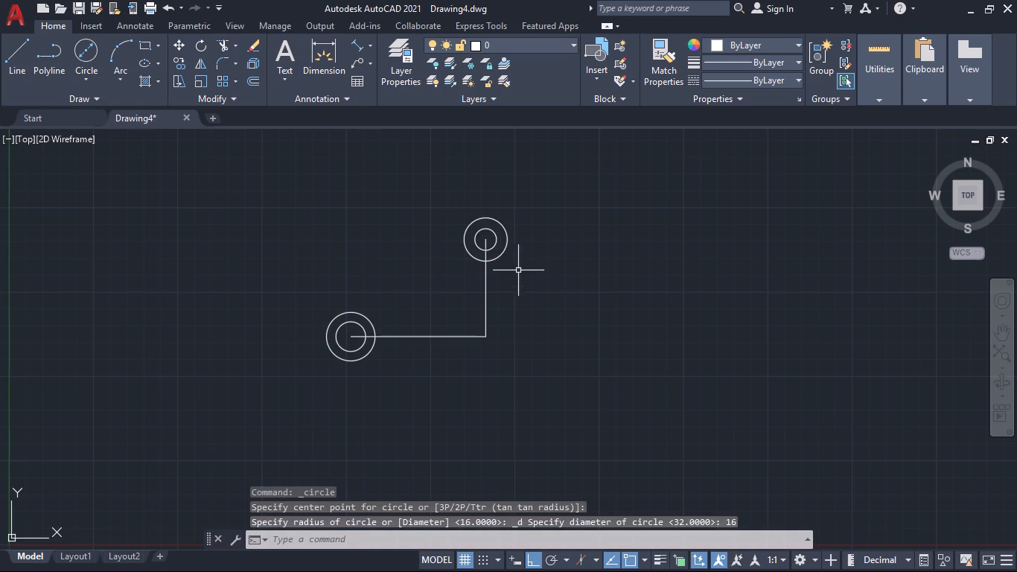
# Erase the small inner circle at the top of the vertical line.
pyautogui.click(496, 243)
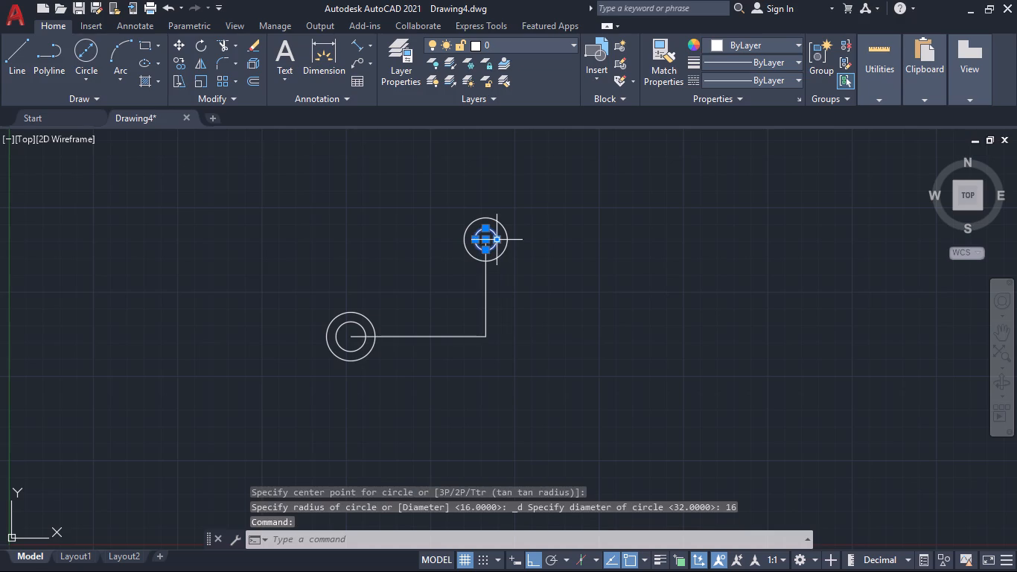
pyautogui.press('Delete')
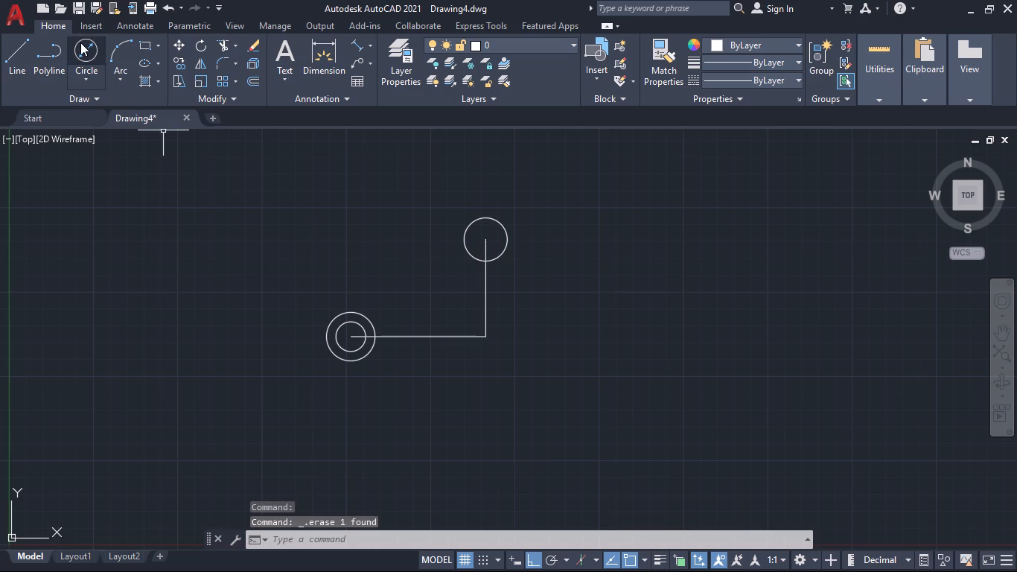
# Draw a circle of diameter 16 at the centre of the 32-diameter circle.
pyautogui.click(80, 42)
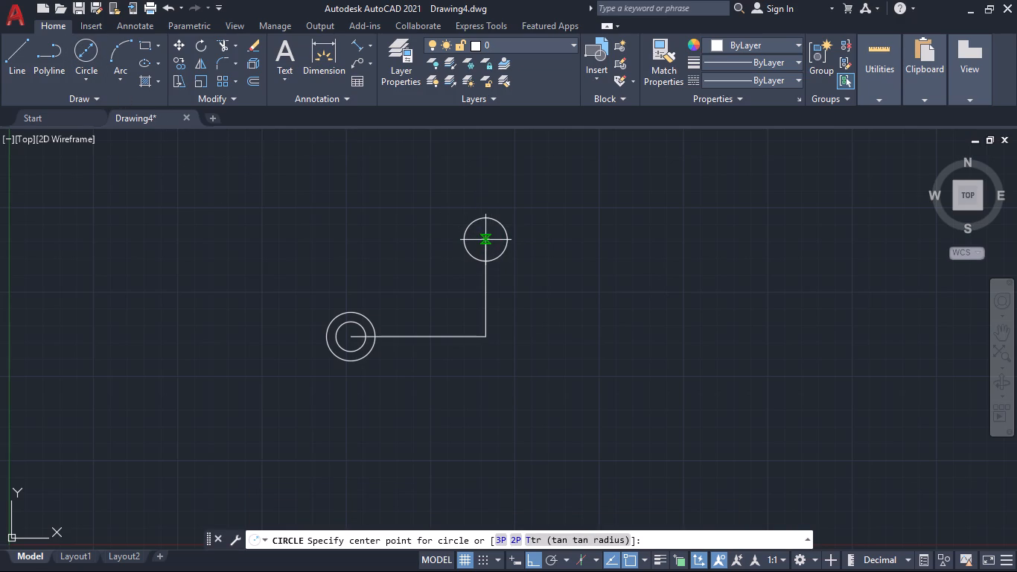
pyautogui.click(488, 243)
pyautogui.write('16')
pyautogui.press('Return')
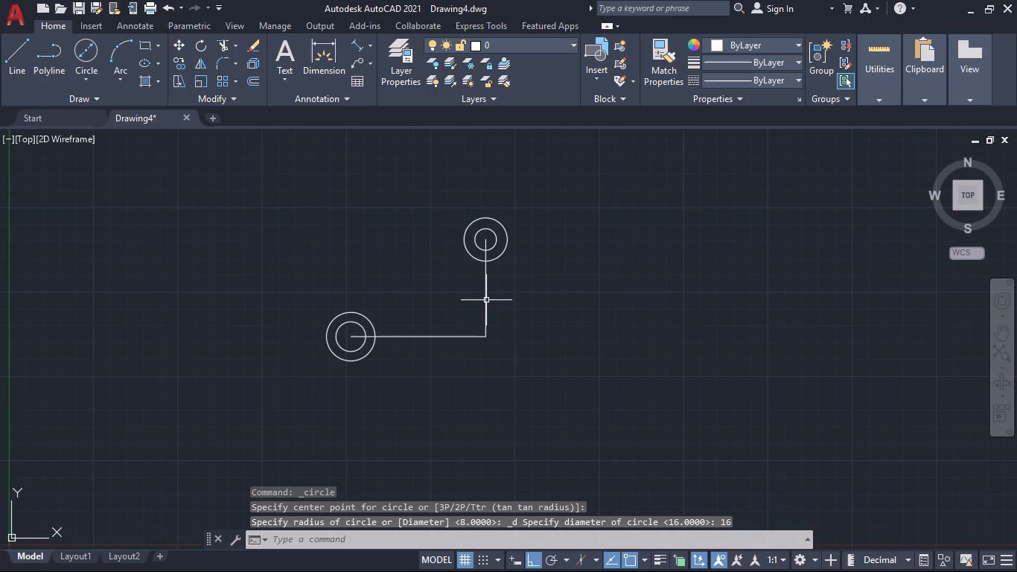
# Draw a line 56 units up from the lower corner, continuing horizontally left past the pair of circles on the left.
pyautogui.click(7, 57)
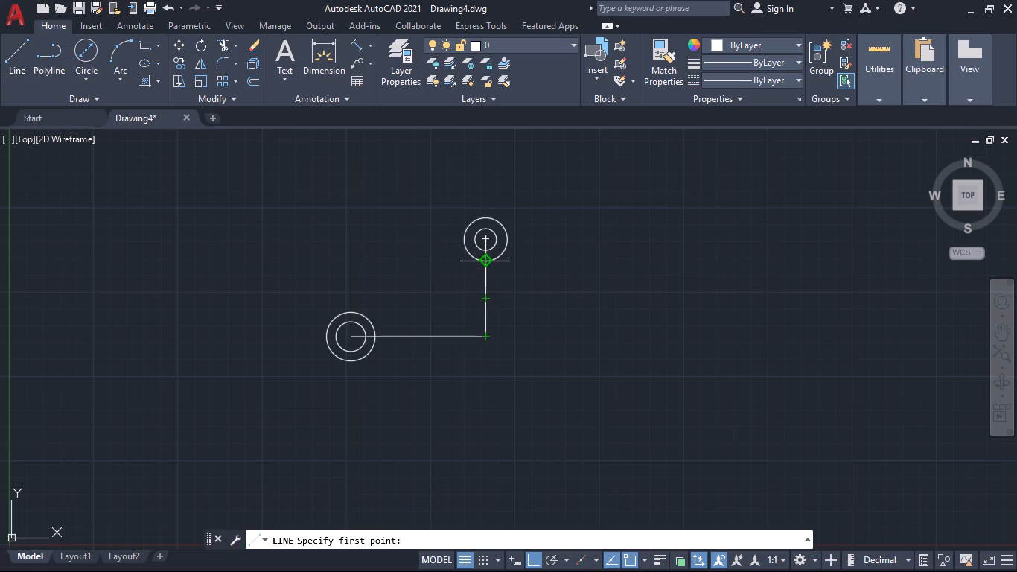
pyautogui.click(485, 337)
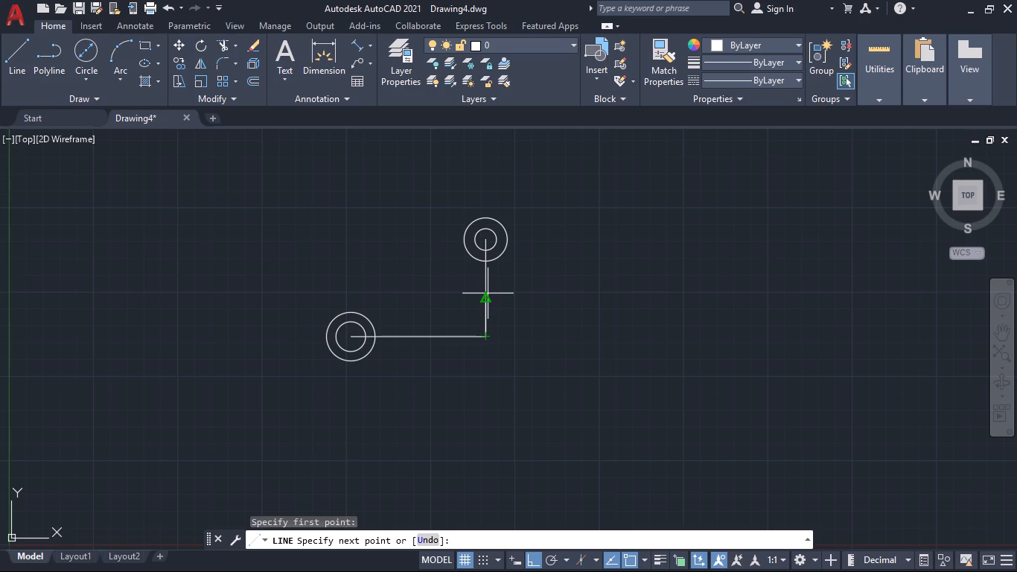
pyautogui.write('56')
pyautogui.press('Return')
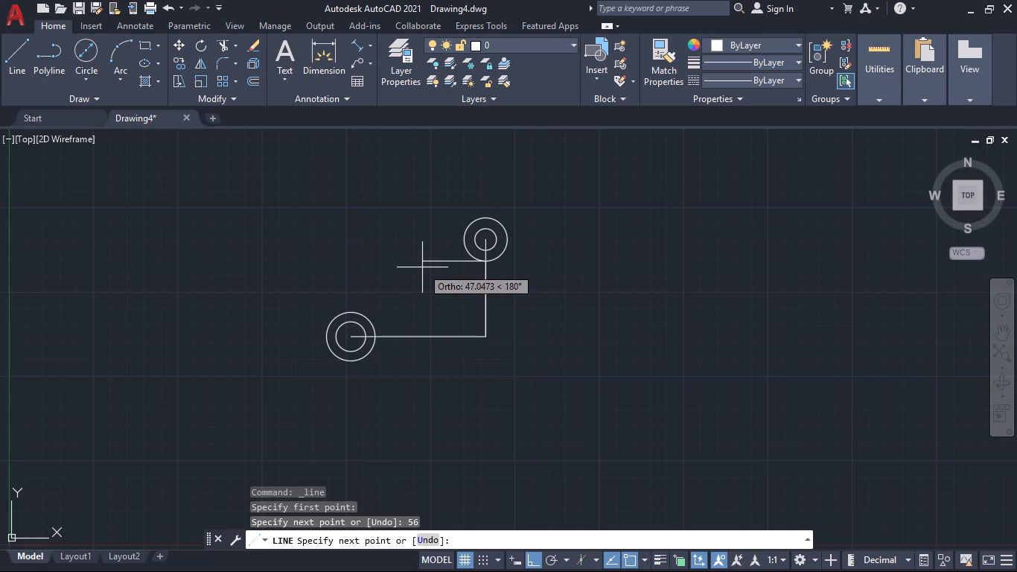
pyautogui.click(223, 257)
pyautogui.press('space')
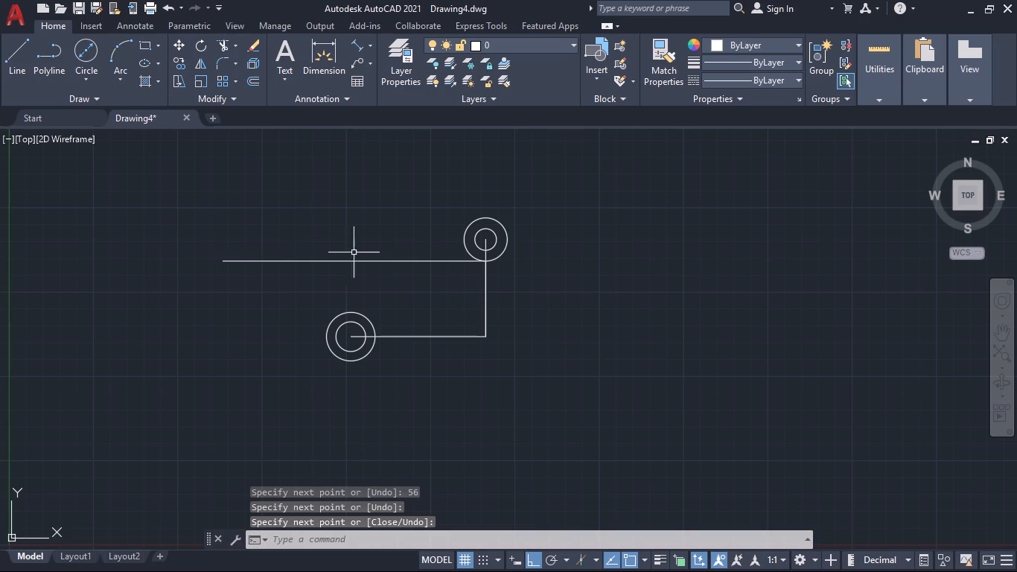
# Draw a horizontal line about 204 units long leftward from the bottom quadrant of the 16-diameter circle.
pyautogui.press('space')
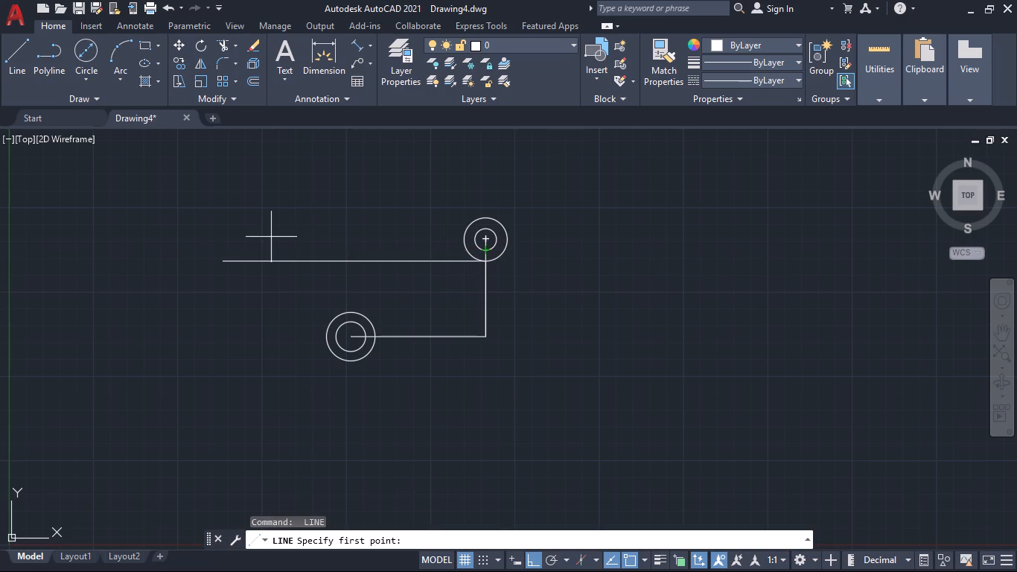
pyautogui.click(490, 252)
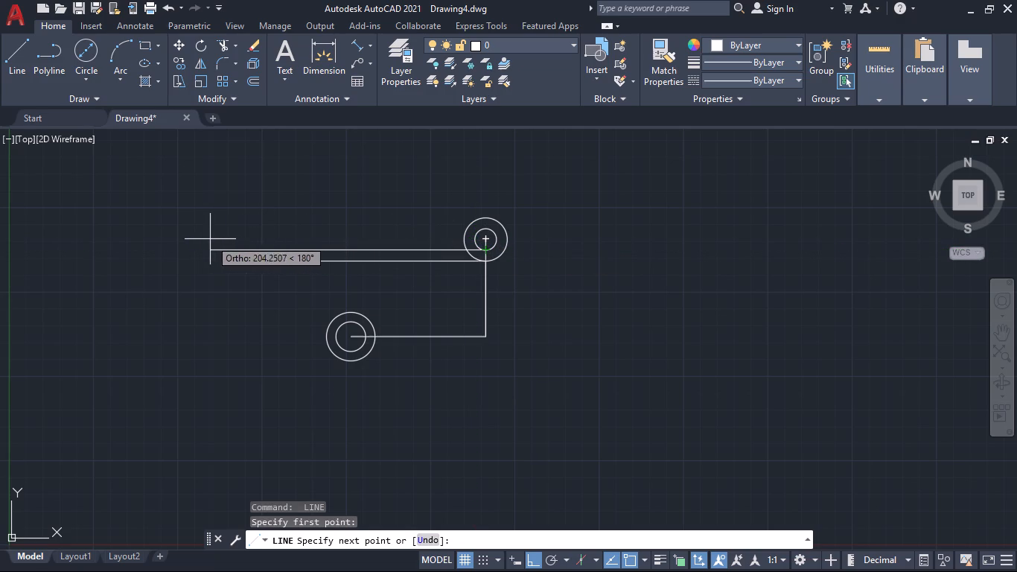
pyautogui.click(210, 239)
pyautogui.press('space')
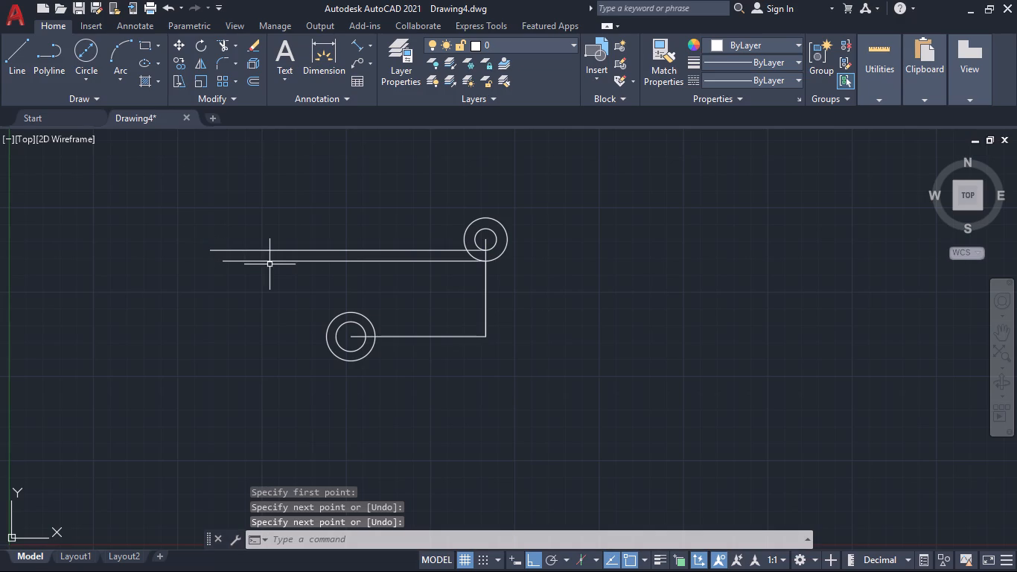
# Draw a vertical line from the right quadrant of the lower-left outer circle upward past both long horizontal lines.
pyautogui.press('space')
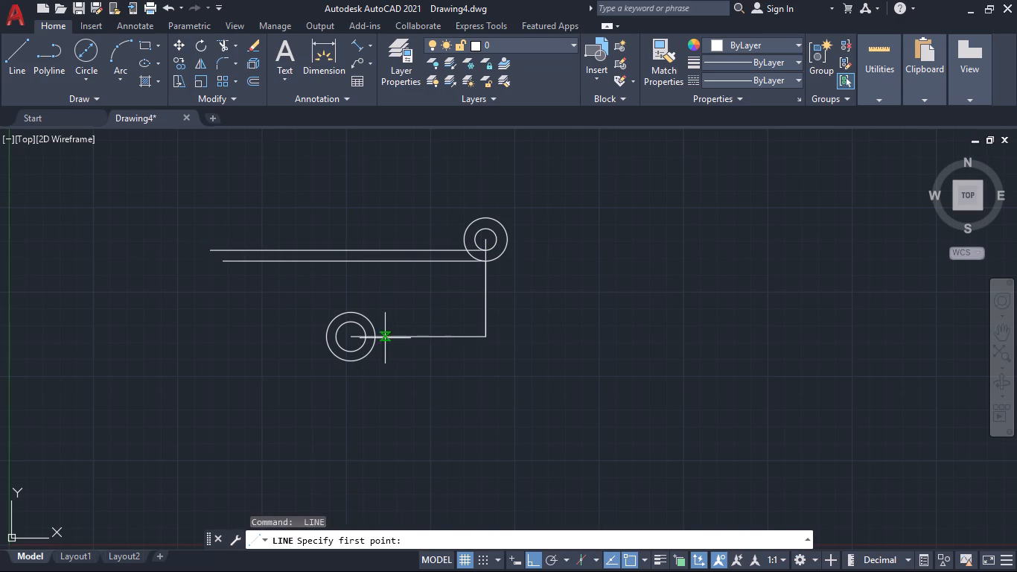
pyautogui.click(373, 338)
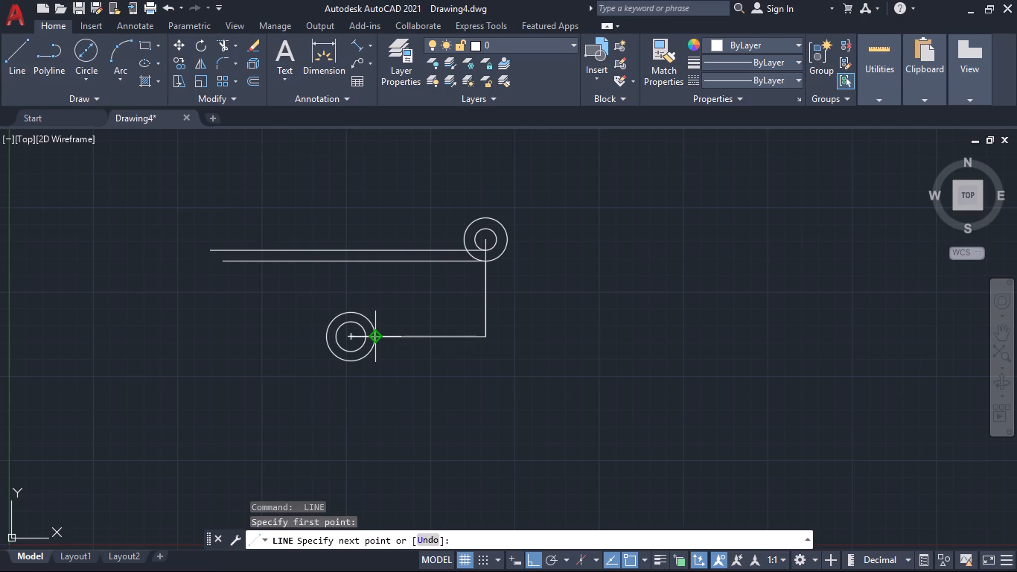
pyautogui.click(371, 183)
pyautogui.press('space')
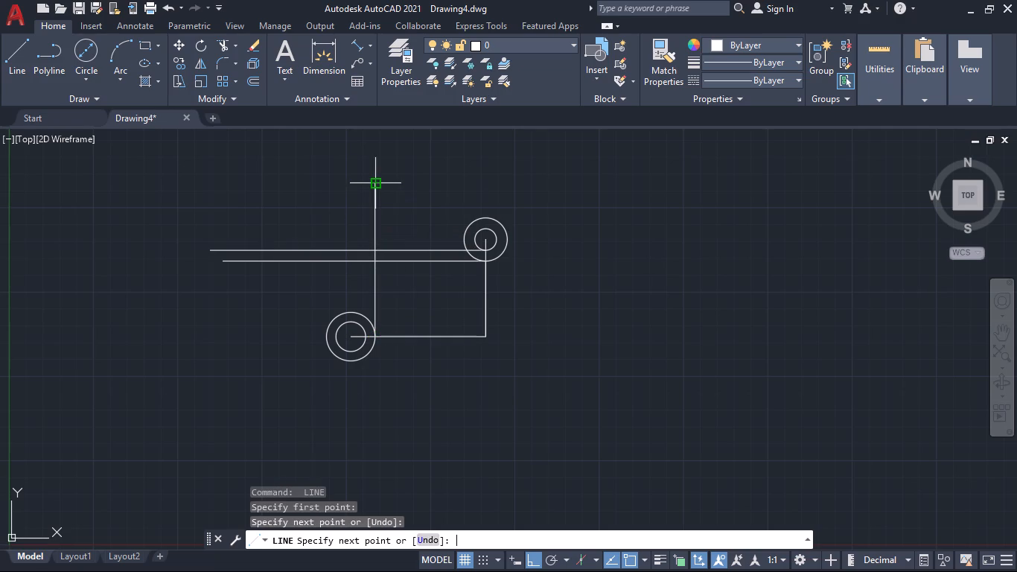
pyautogui.press('space')
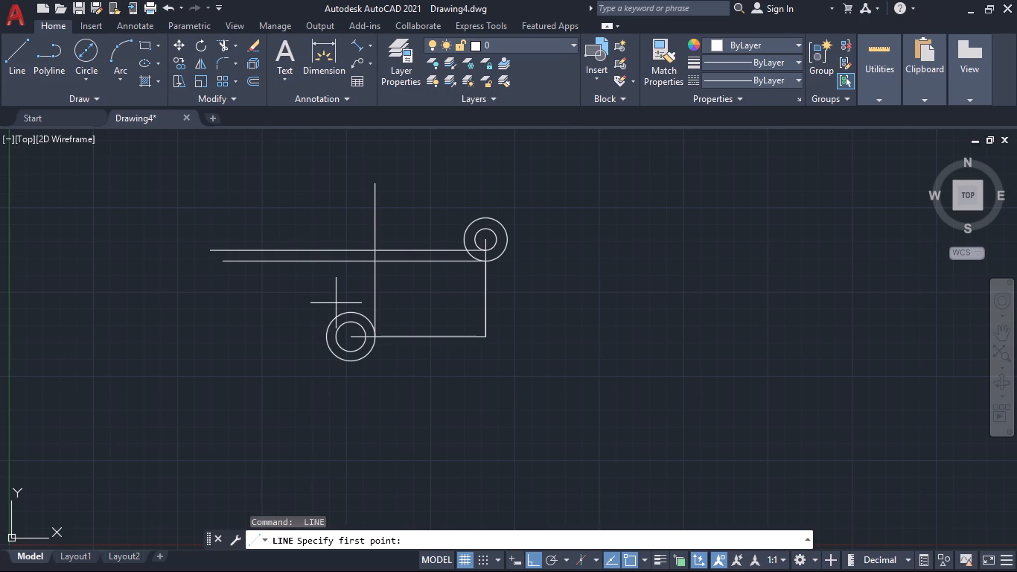
pyautogui.press('Escape')
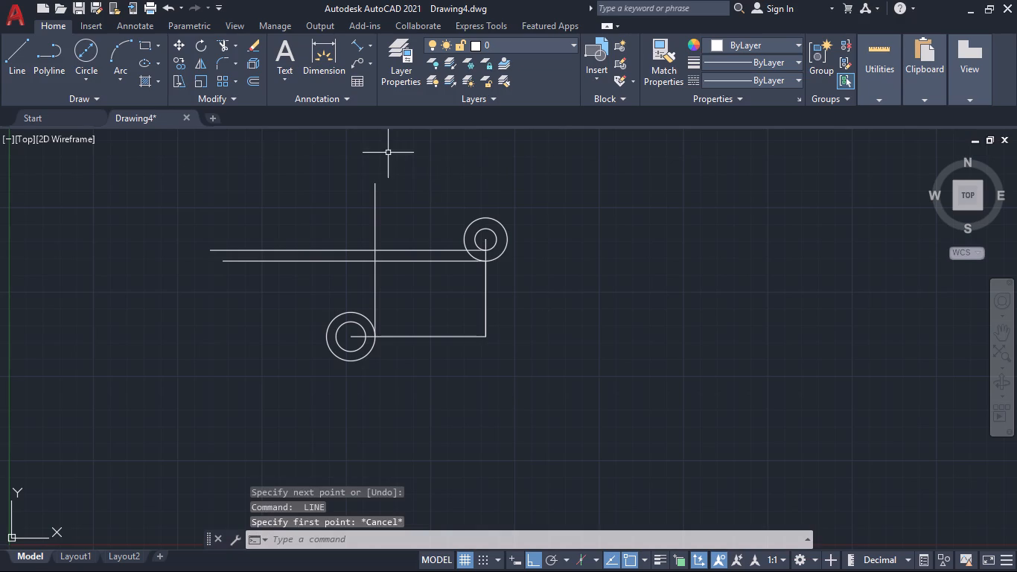
# Check the spacing between the two long horizontal lines with a temporary dimension where they cross the vertical line.
pyautogui.click(332, 45)
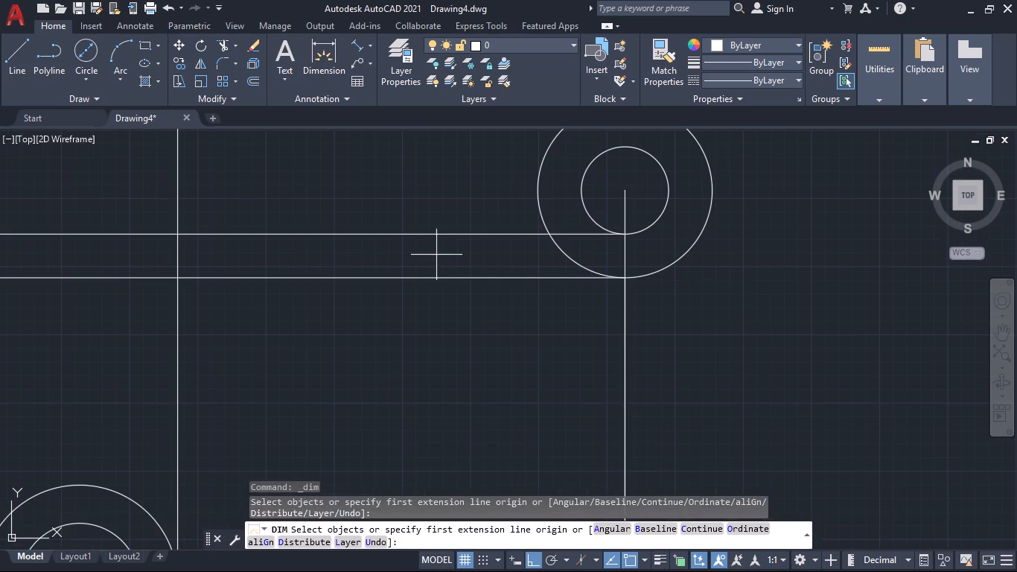
pyautogui.moveTo(411, 235); pyautogui.dragTo(410, 268)
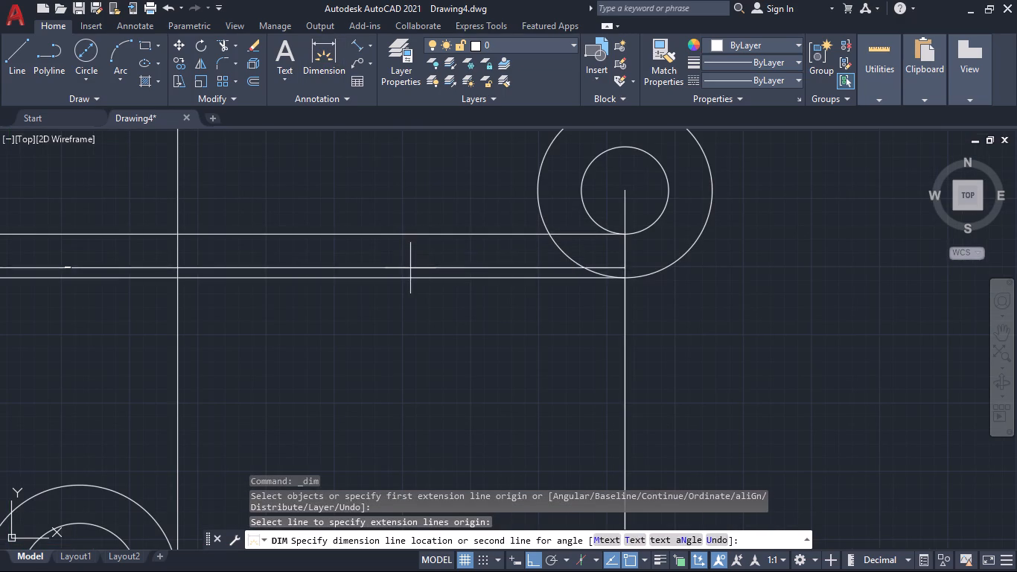
pyautogui.moveTo(410, 268); pyautogui.dragTo(398, 193)
pyautogui.press('Escape')
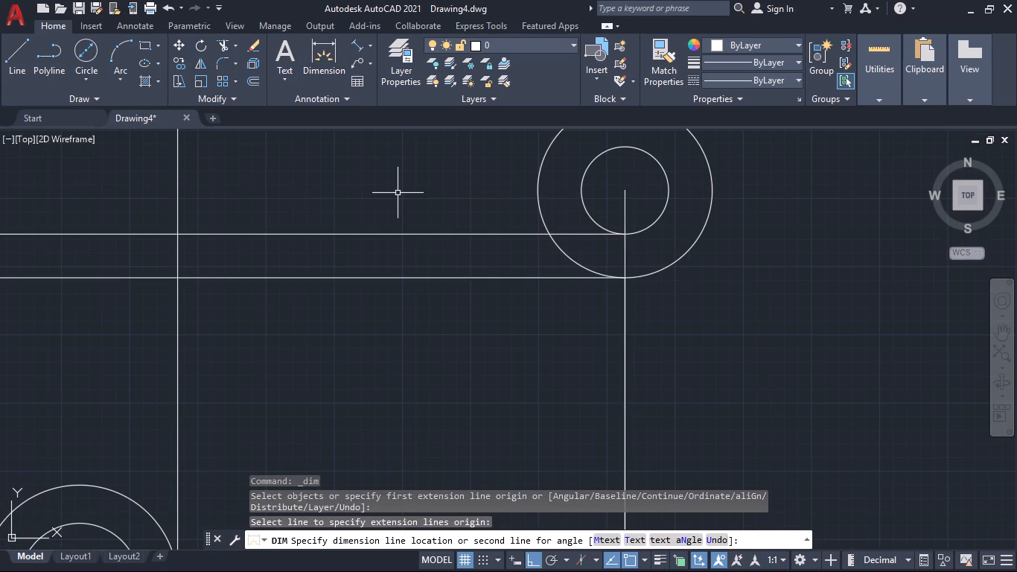
pyautogui.press('space')
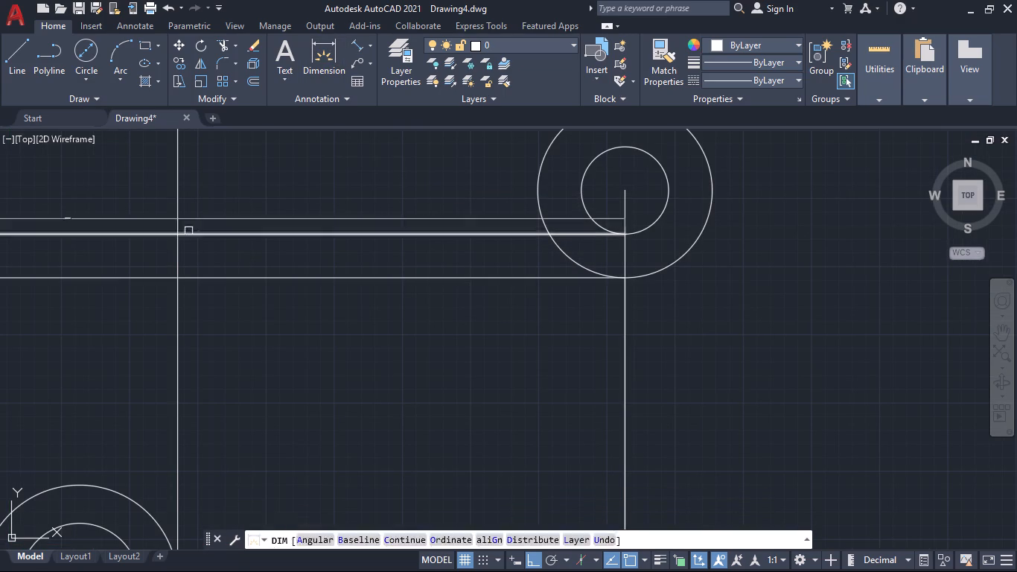
pyautogui.click(178, 236)
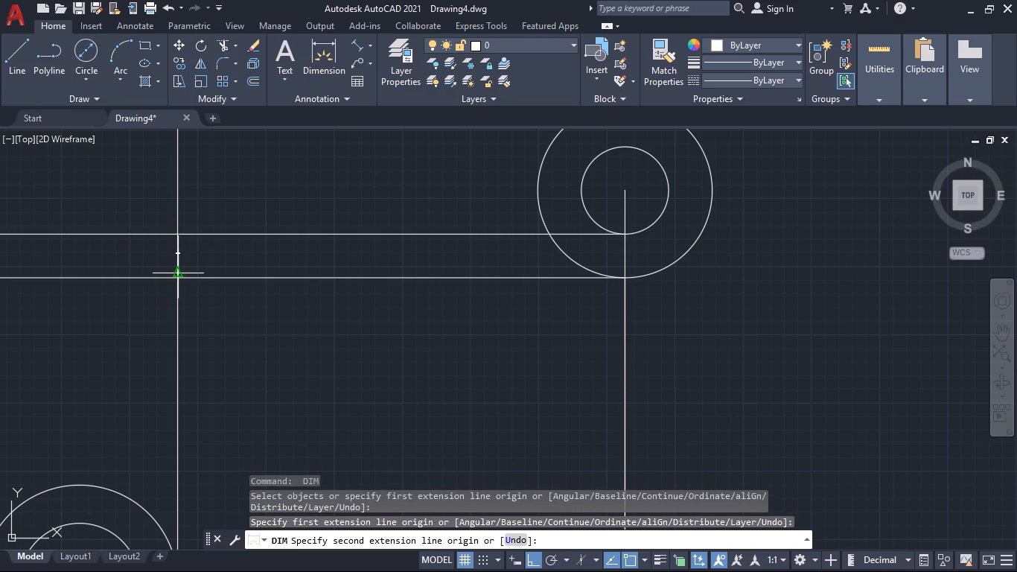
pyautogui.click(179, 284)
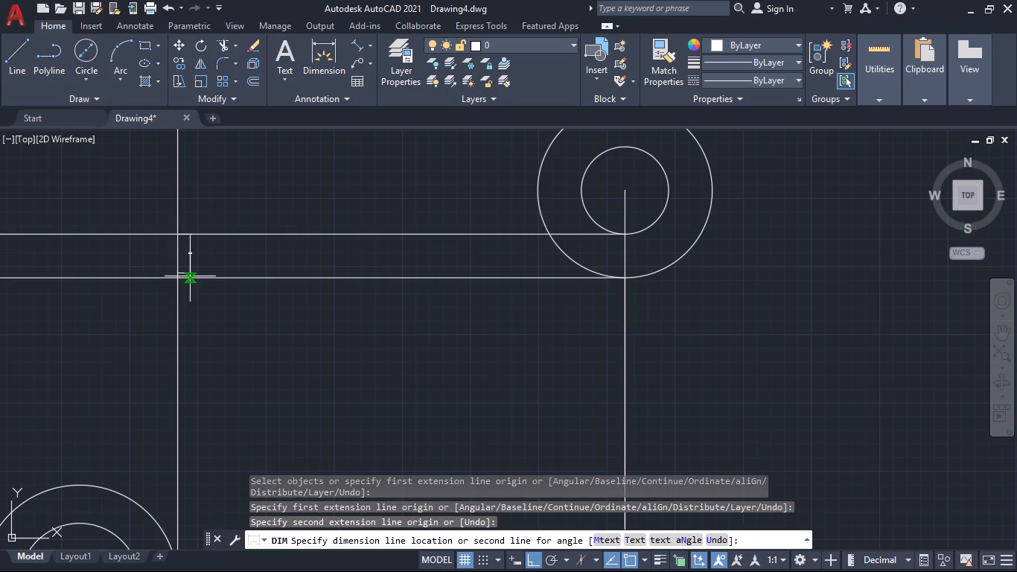
pyautogui.hotkey('ctrl', 'z')
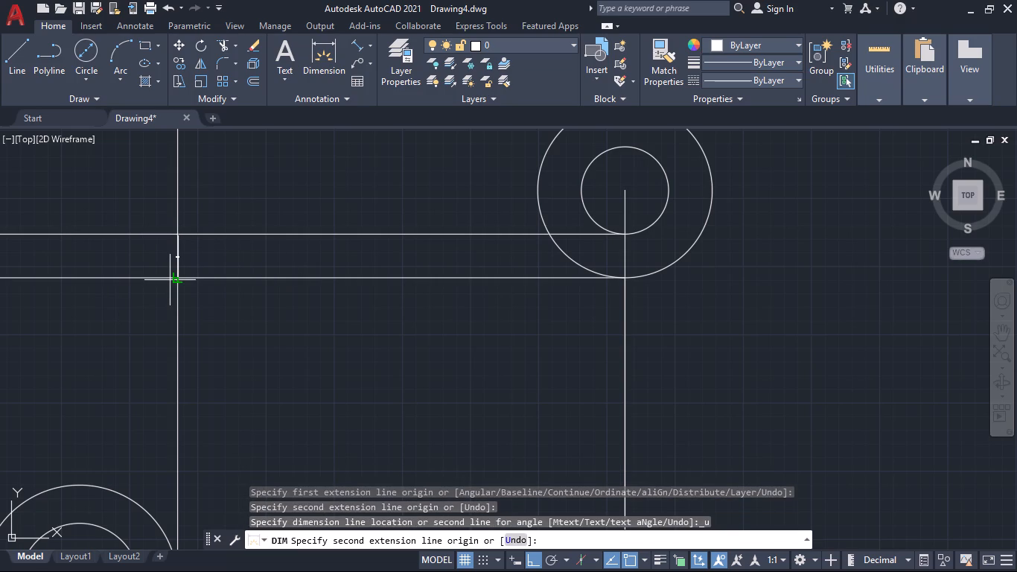
pyautogui.click(176, 278)
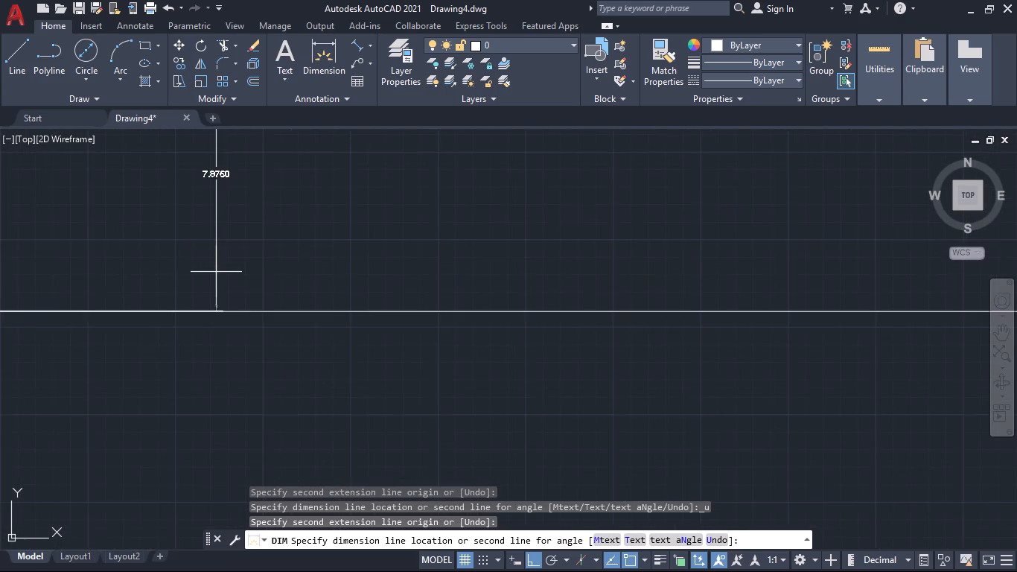
pyautogui.press('Escape')
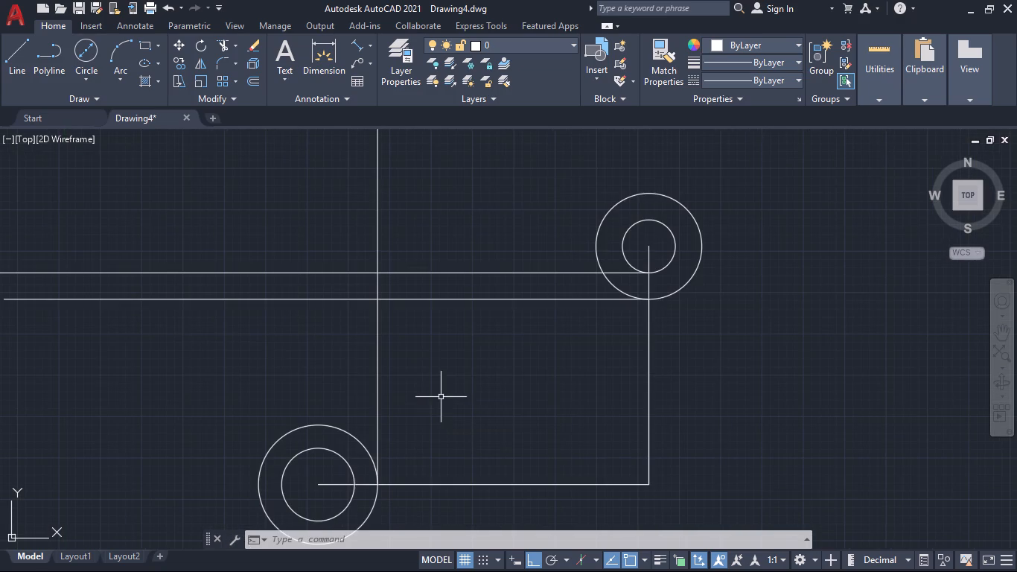
# Draw a line from the centre of the lower-left circles 100 units to the right, continuing with a 36-unit segment.
pyautogui.click(28, 57)
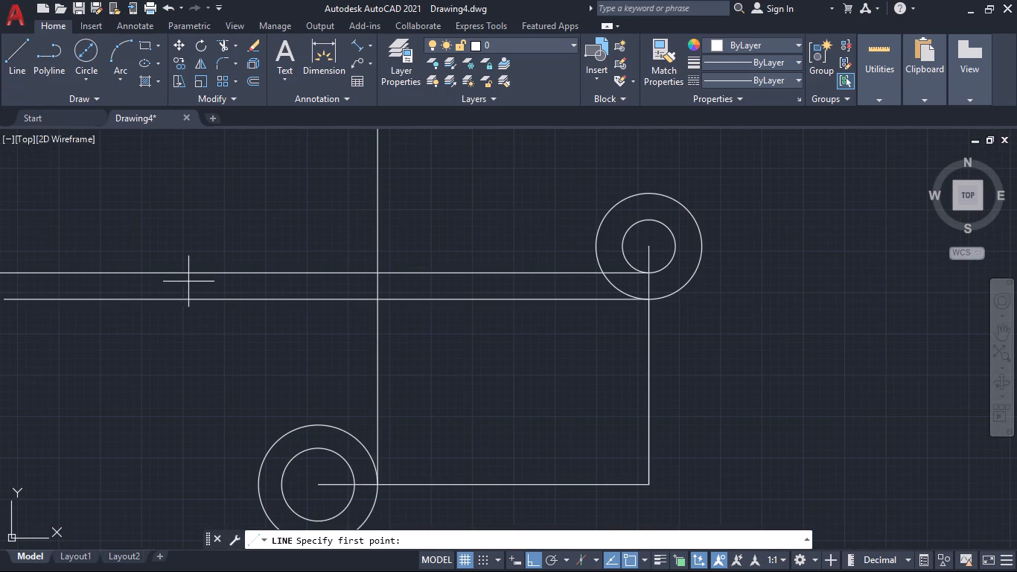
pyautogui.click(317, 486)
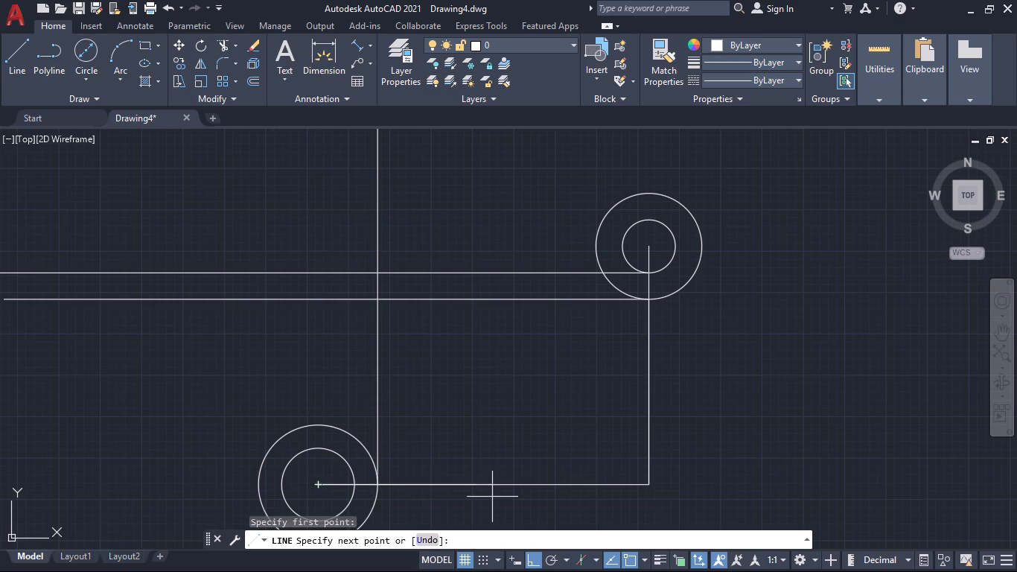
pyautogui.write('100')
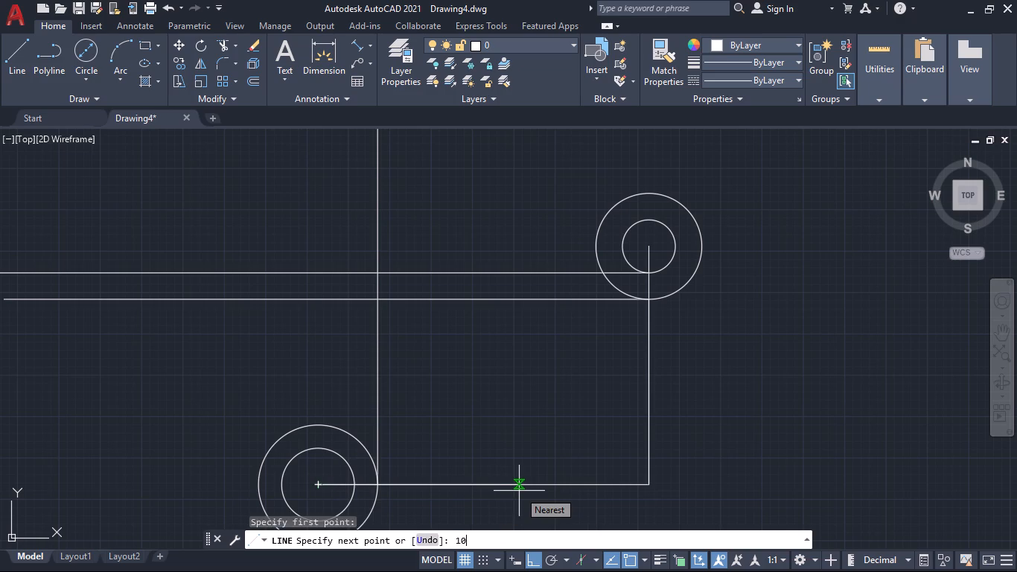
pyautogui.press('Return')
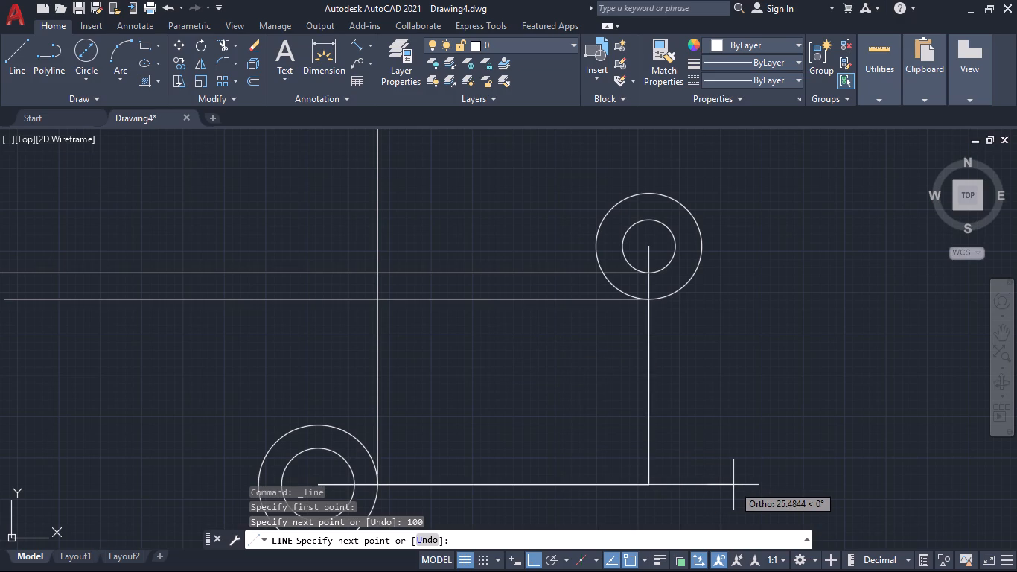
pyautogui.press('2')
pyautogui.press('BackSpace')
pyautogui.write('36')
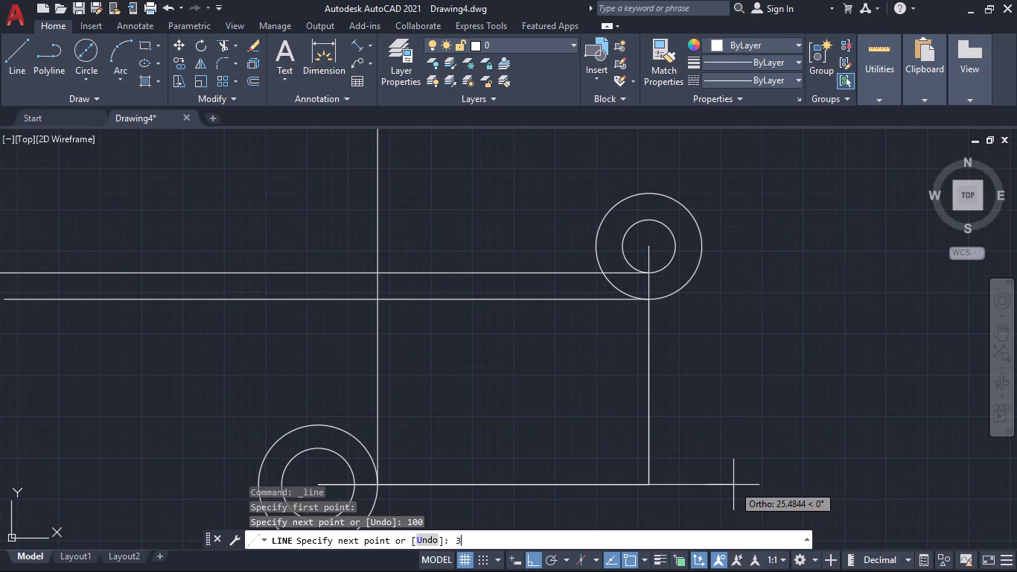
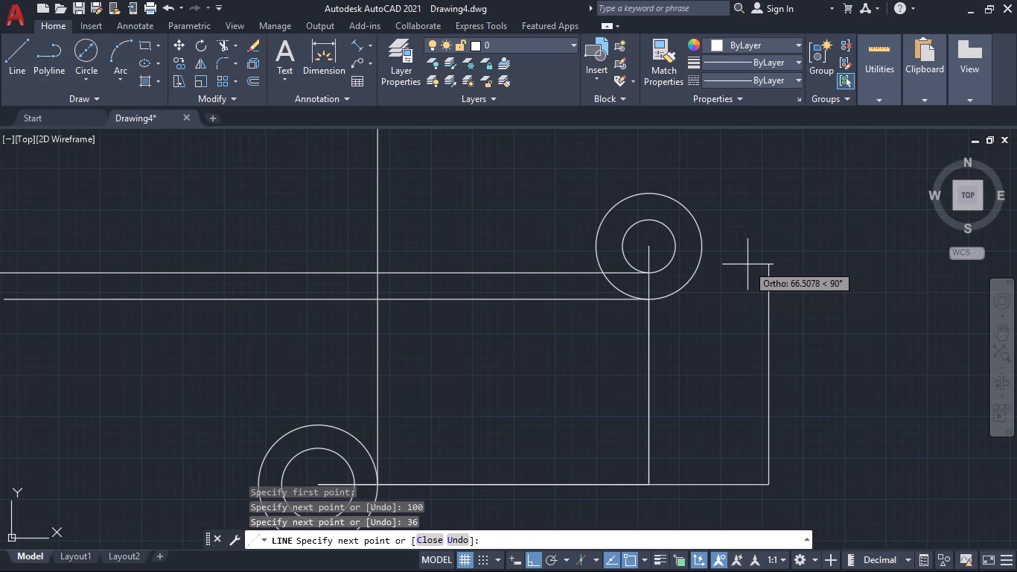
# Continue the line upward with 16- and 56-unit segments and finish it at the upper-right circles' centre.
pyautogui.write('16')
pyautogui.press('Return')
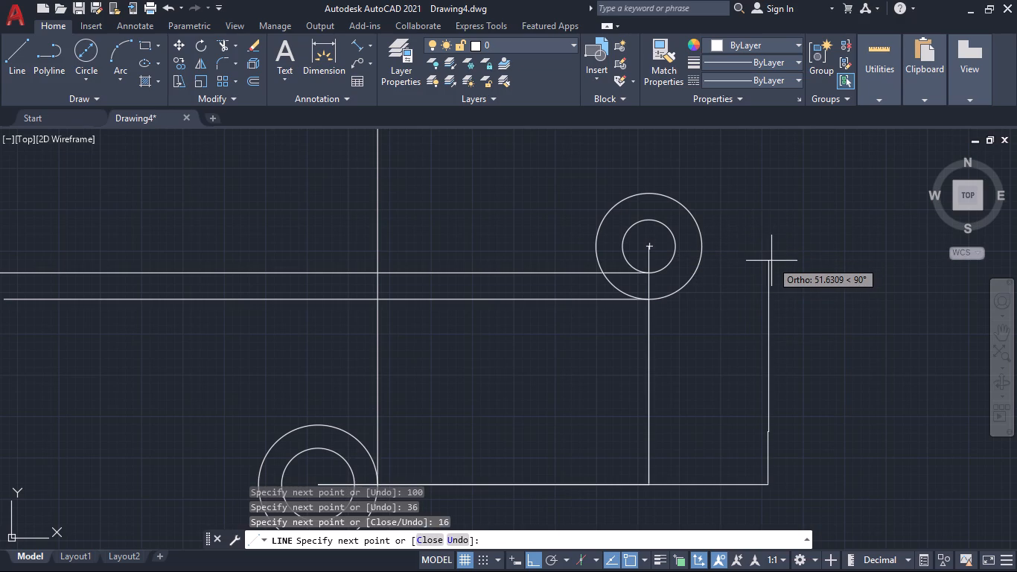
pyautogui.write('56')
pyautogui.press('Return')
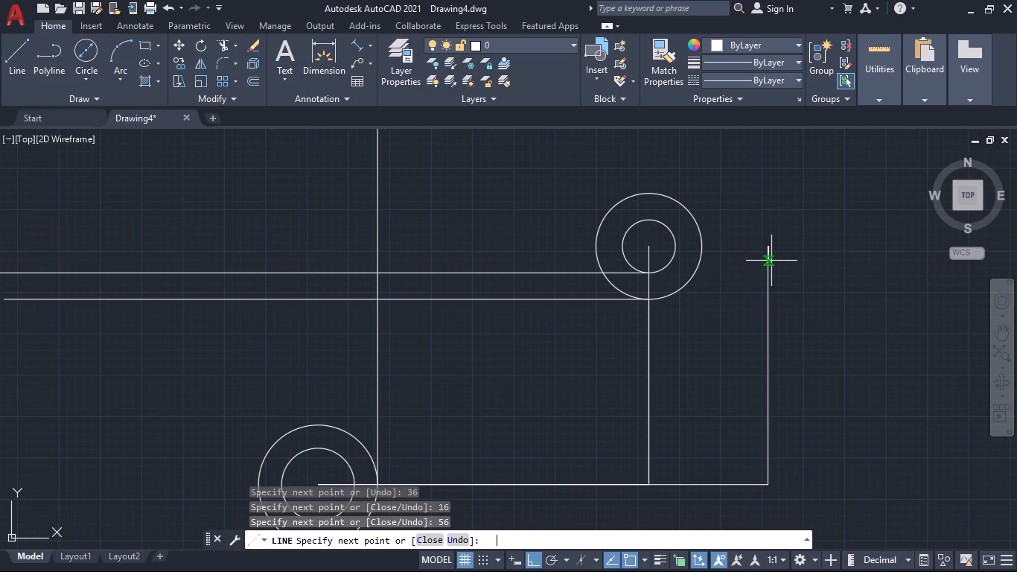
pyautogui.click(650, 247)
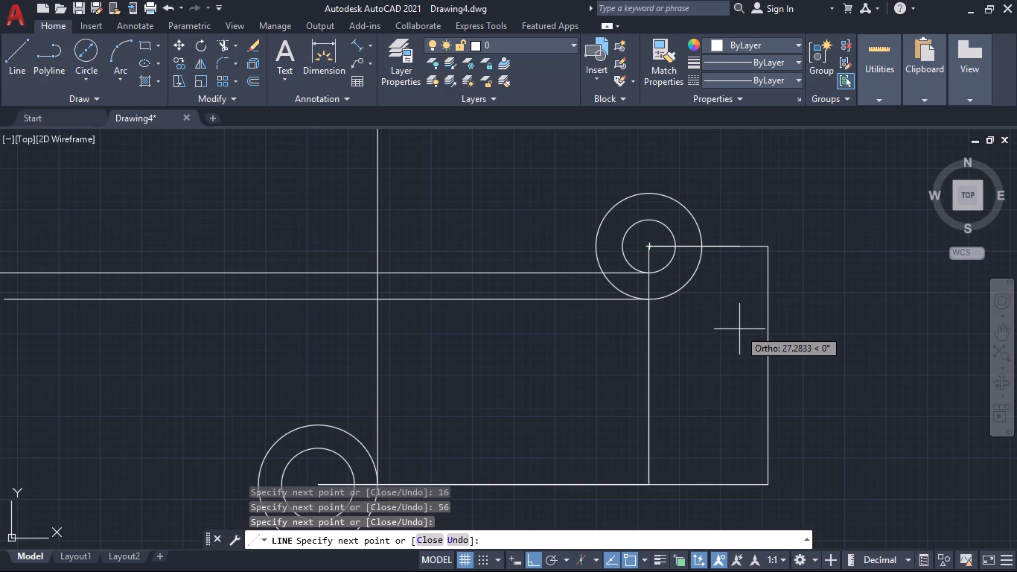
pyautogui.press('Escape')
# Move the two upper-right concentric circles from their centre to the top end of the 56-unit vertical segment.
pyautogui.press('m')
pyautogui.press('Return')
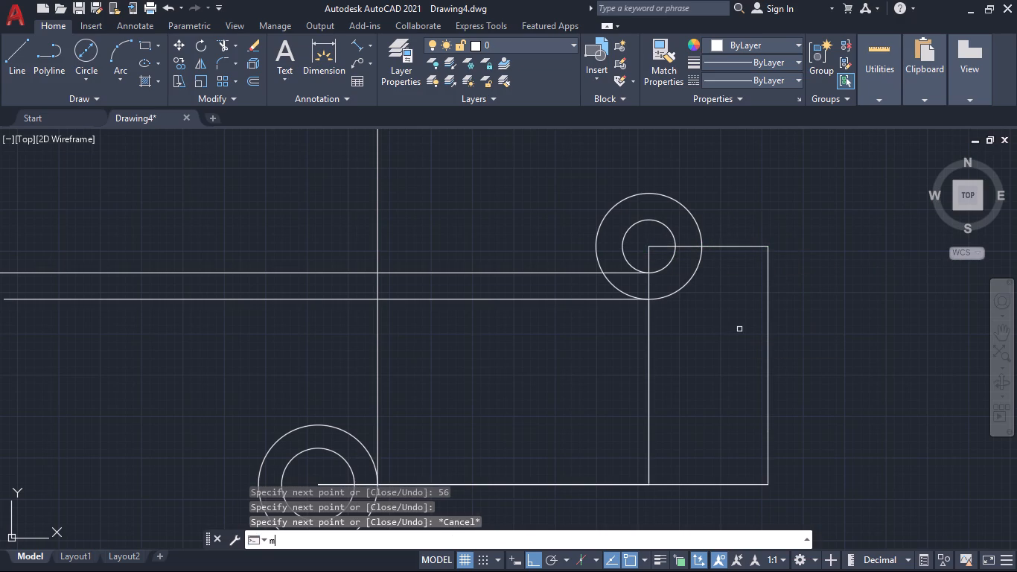
pyautogui.click(689, 284)
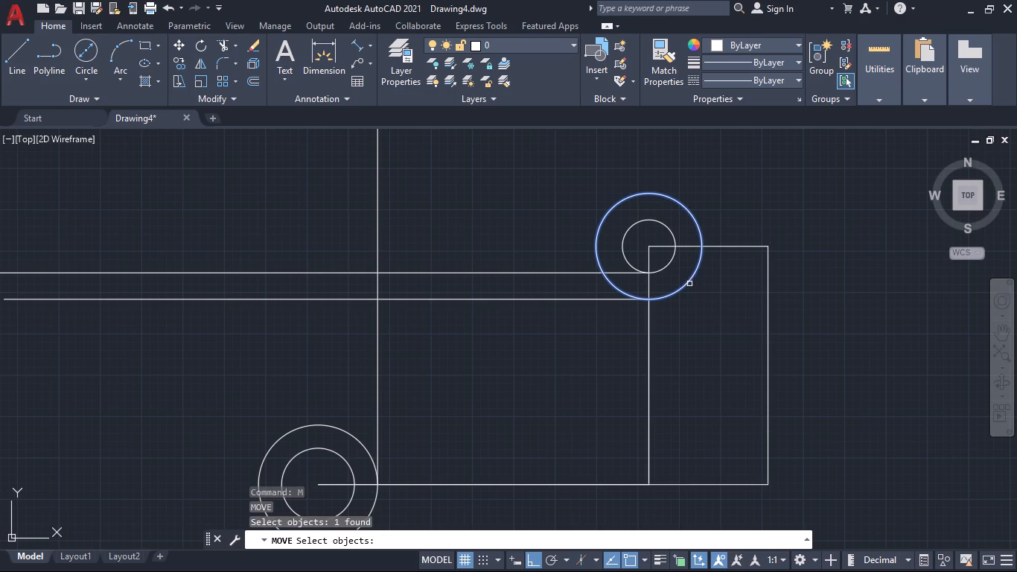
pyautogui.click(669, 264)
pyautogui.press('Return')
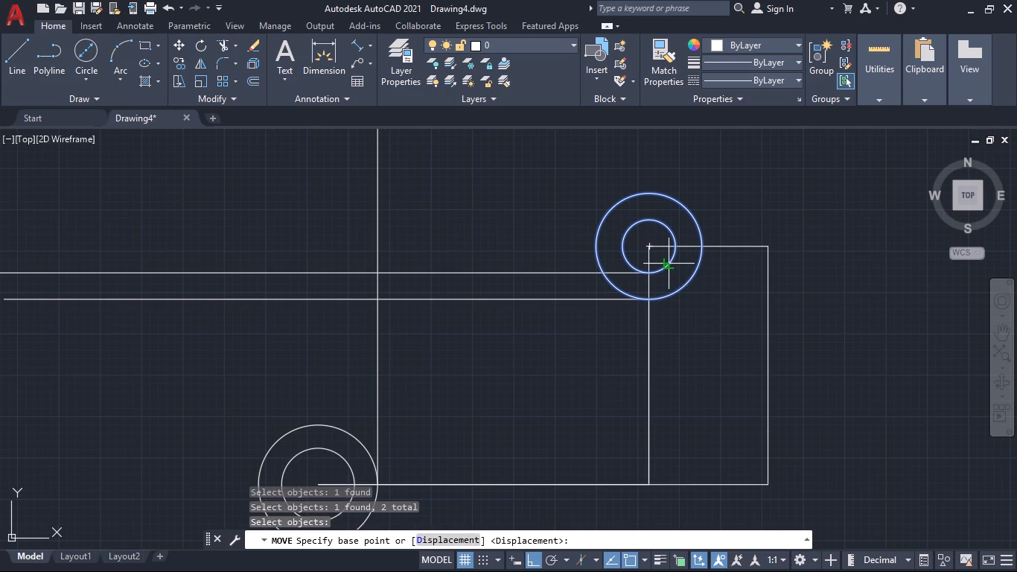
pyautogui.click(649, 248)
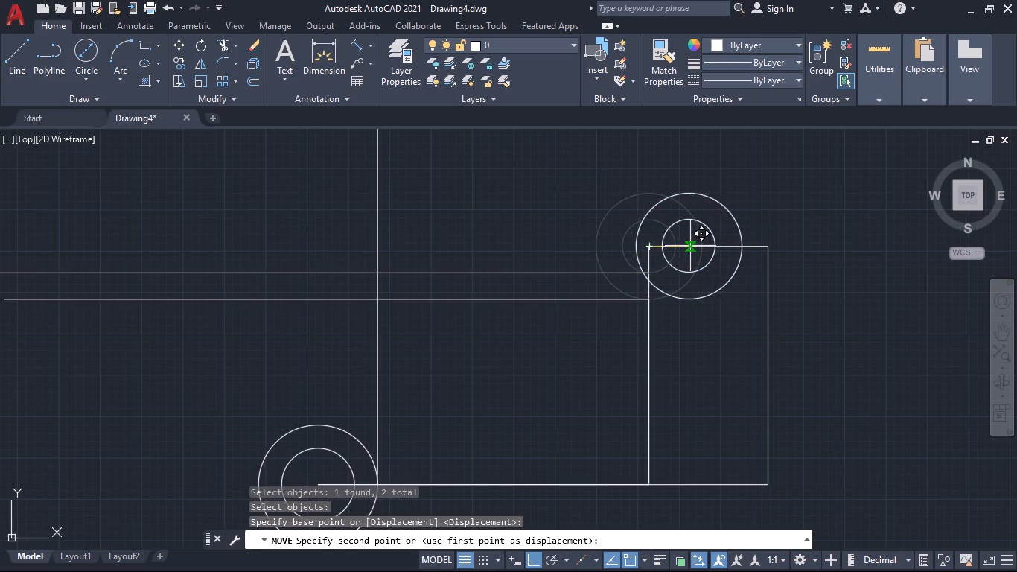
pyautogui.click(768, 247)
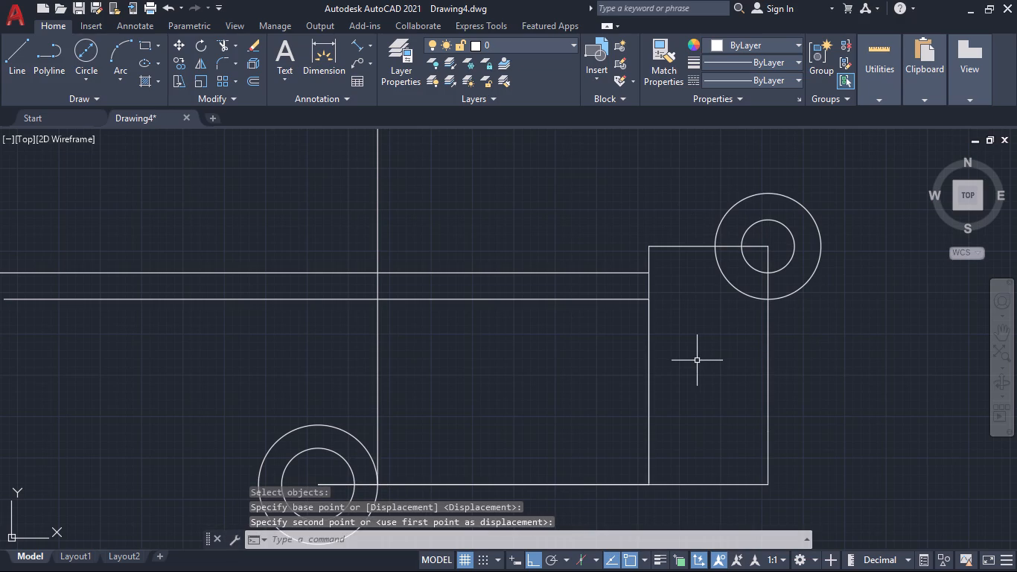
# Extend the two long horizontal lines rightward to the outer circle of the moved pair.
pyautogui.write('tr')
pyautogui.press('Return')
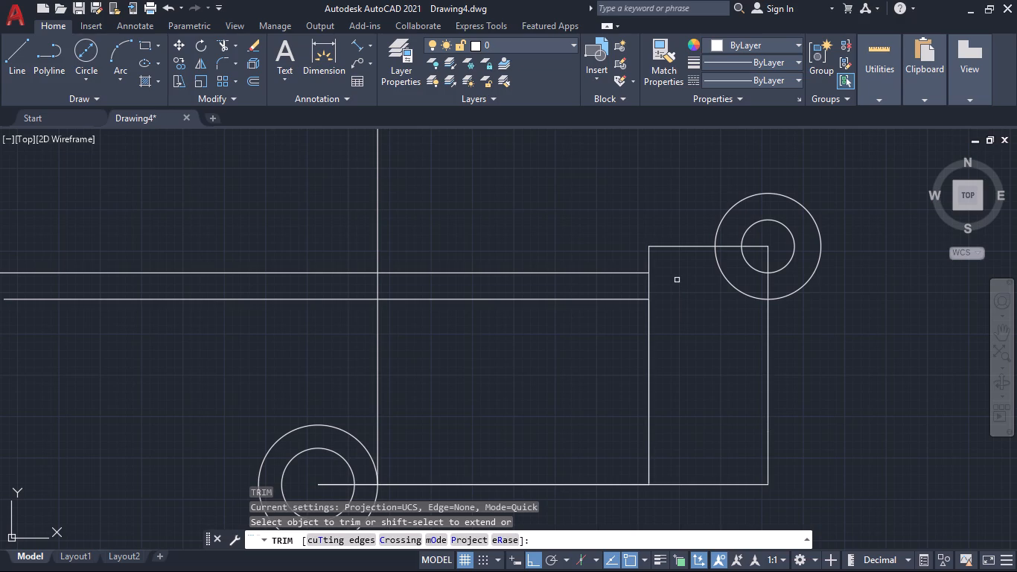
pyautogui.click(634, 261)
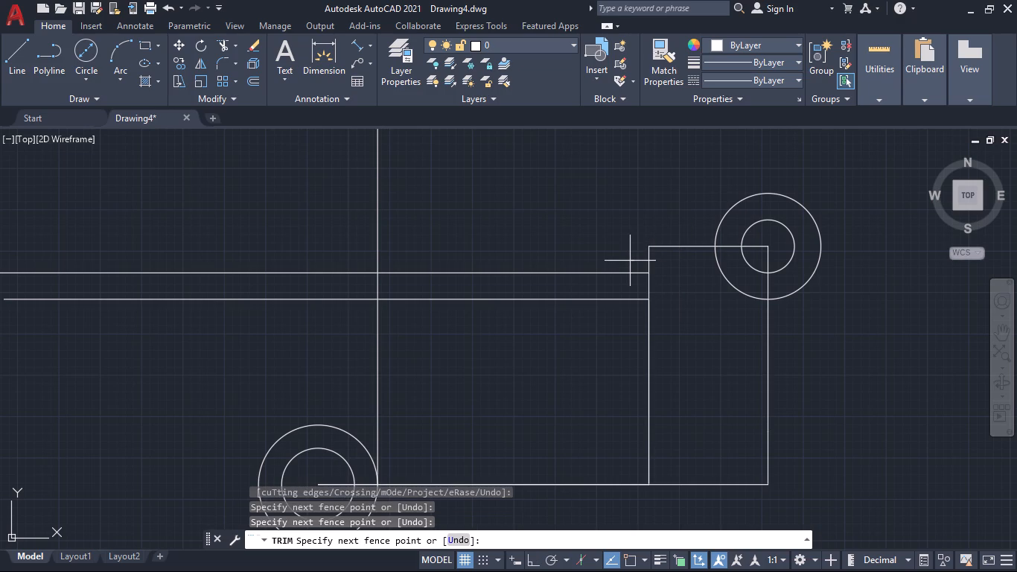
pyautogui.doubleClick(609, 259)
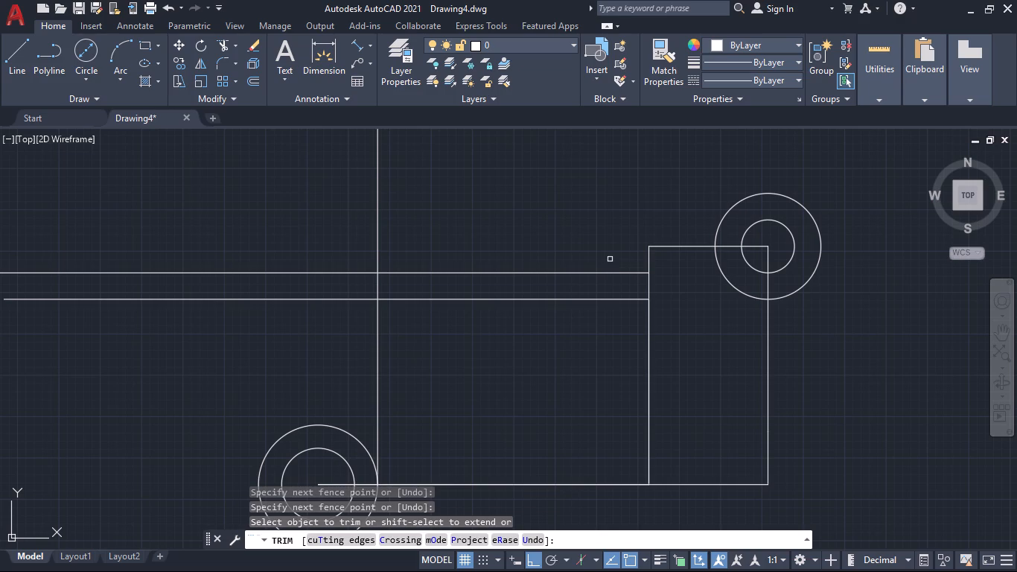
pyautogui.keyDown('shift'); pyautogui.click(626, 273); pyautogui.keyUp('shift')
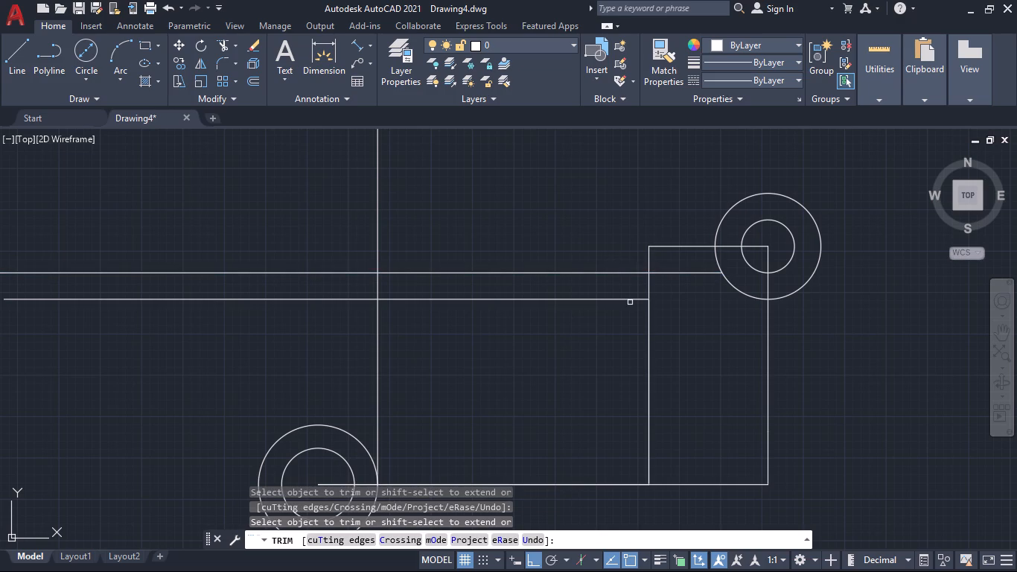
pyautogui.keyDown('shift'); pyautogui.click(630, 299); pyautogui.keyUp('shift')
pyautogui.press('Escape')
# Offset the vertical line at the 100-unit point by 25 to both its left and right sides.
pyautogui.press('o')
pyautogui.press('Return')
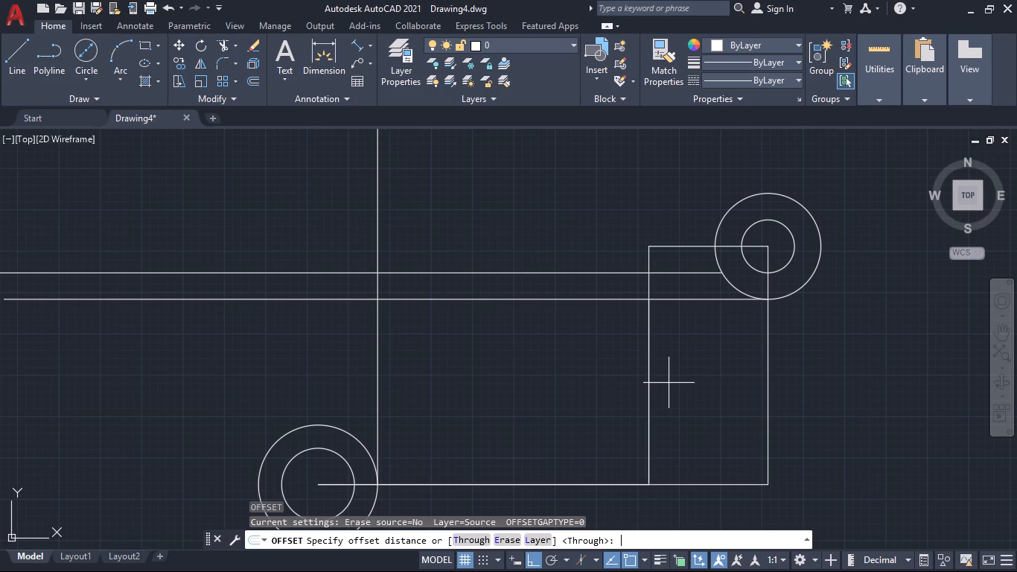
pyautogui.write('25')
pyautogui.press('Return')
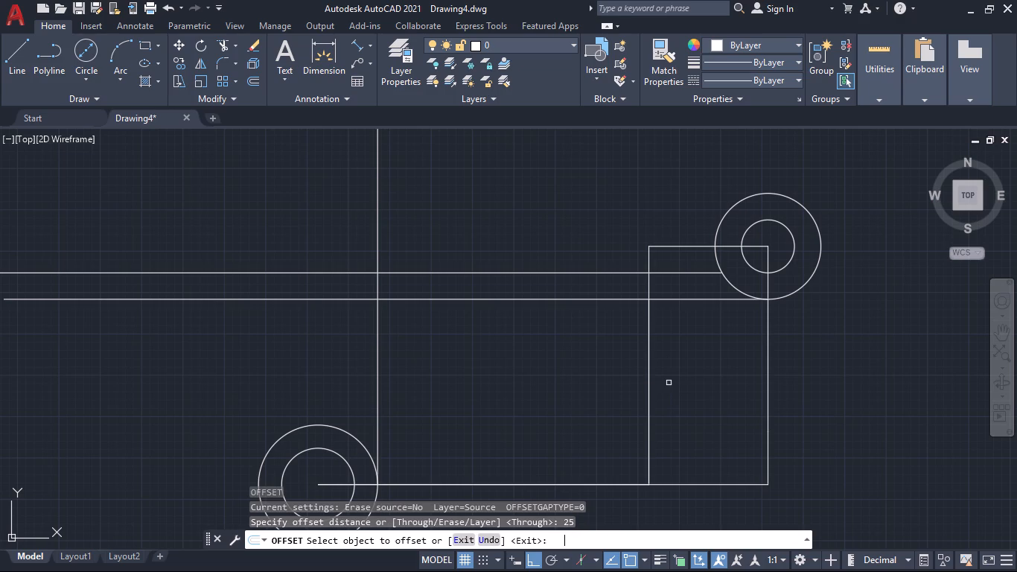
pyautogui.click(650, 381)
pyautogui.click(613, 389)
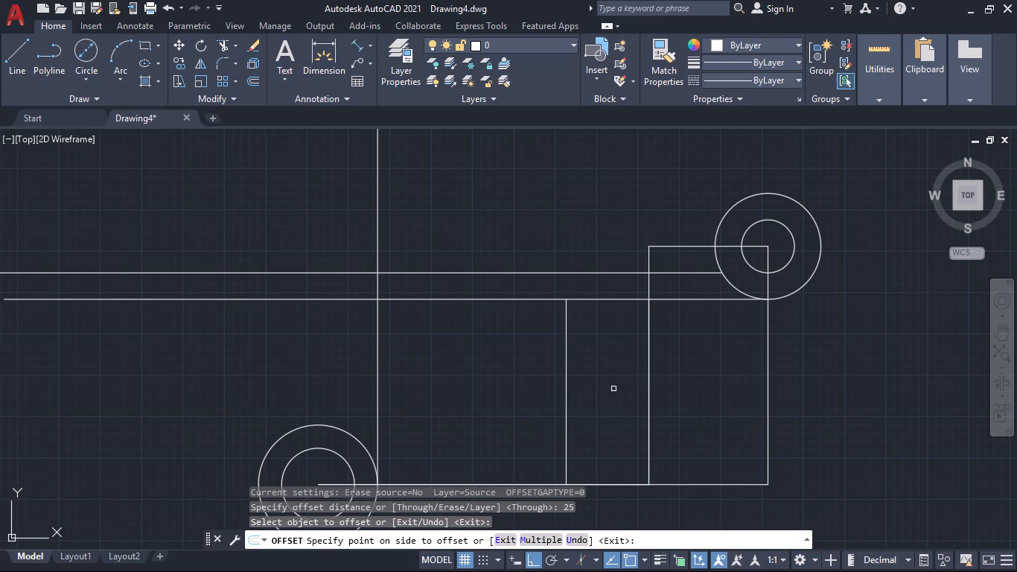
pyautogui.click(649, 393)
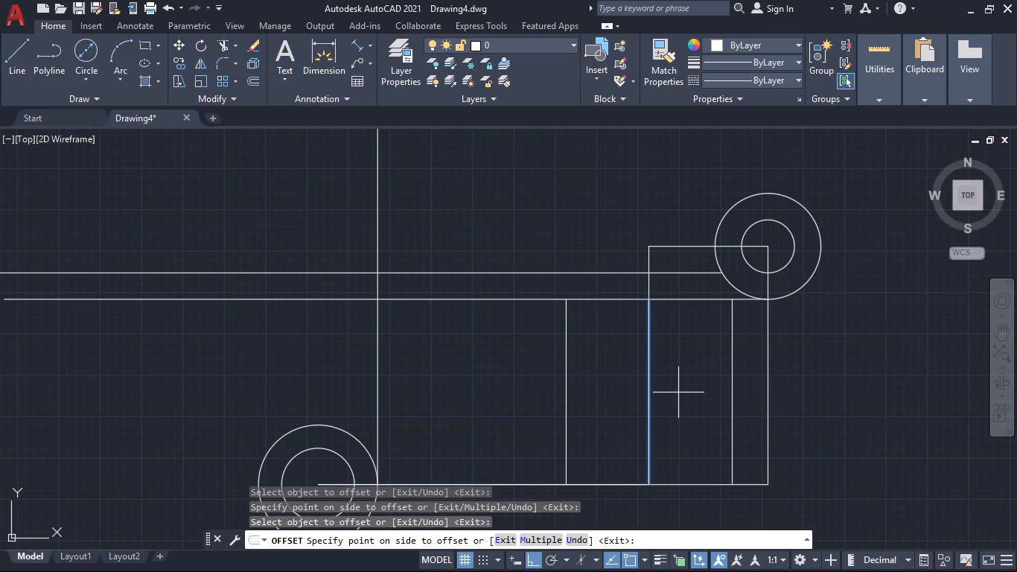
pyautogui.click(678, 393)
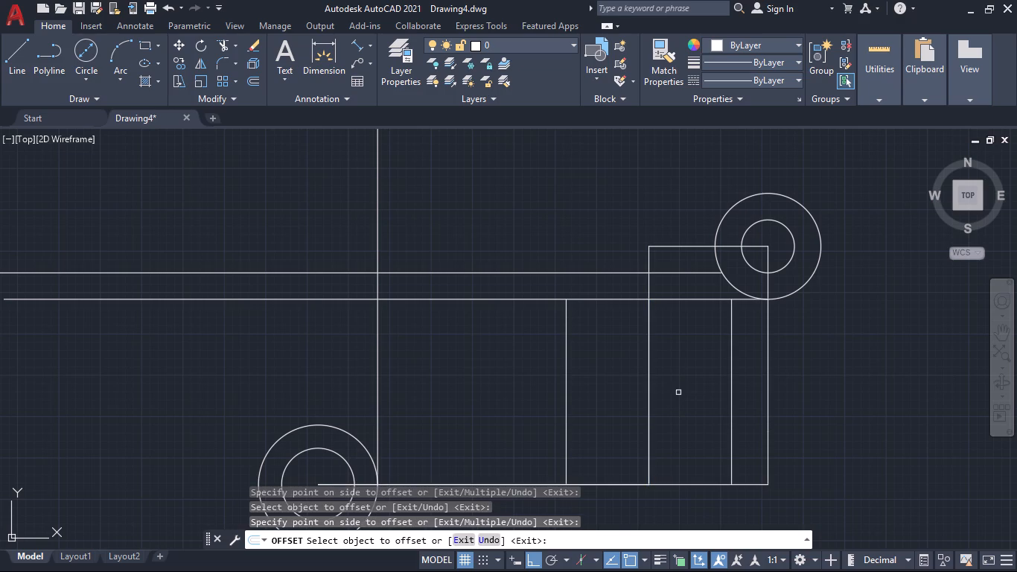
pyautogui.press('space')
# Offset the same central vertical line by 17 to both its left and right sides.
pyautogui.press('space')
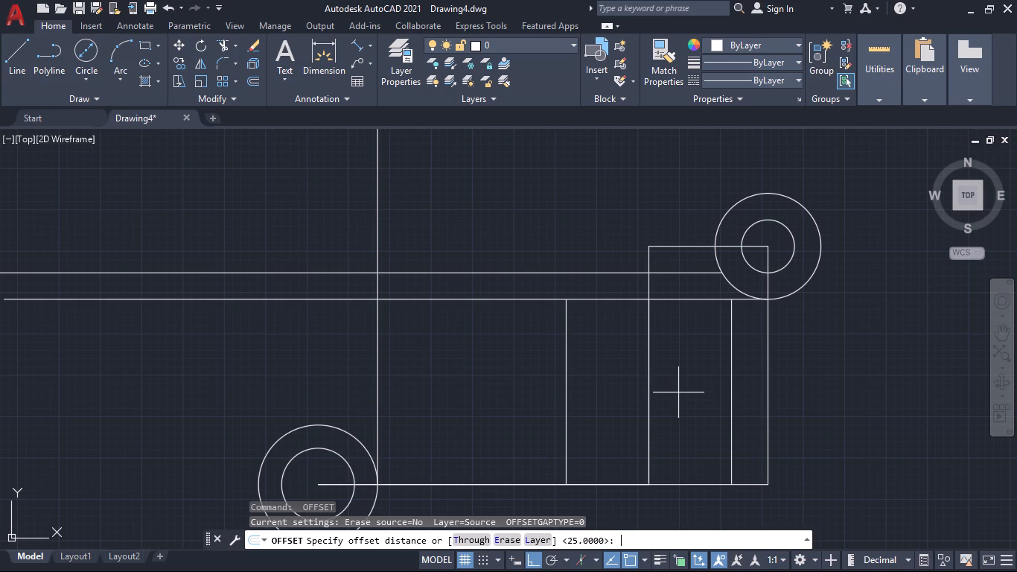
pyautogui.write('17')
pyautogui.press('Return')
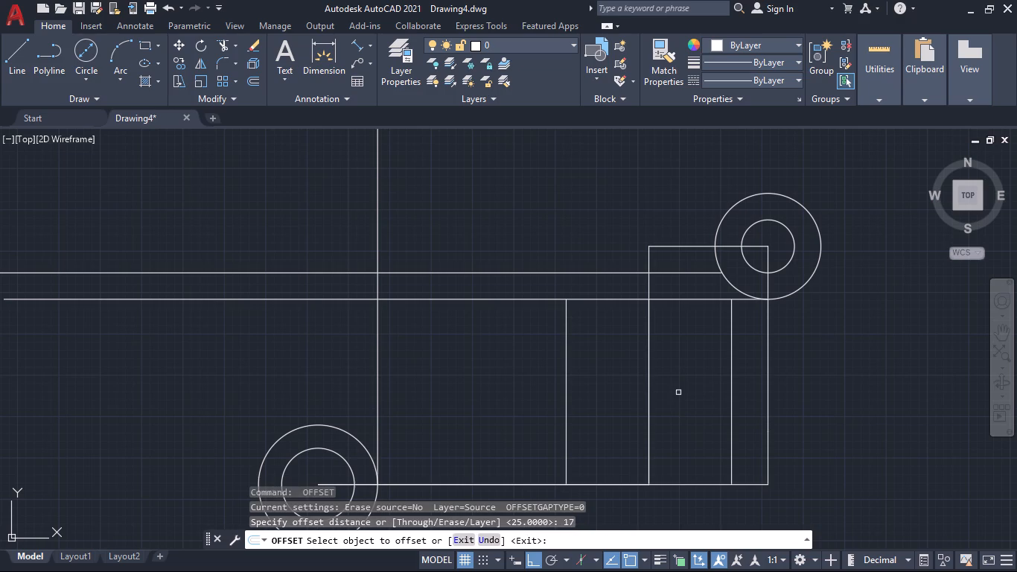
pyautogui.click(649, 396)
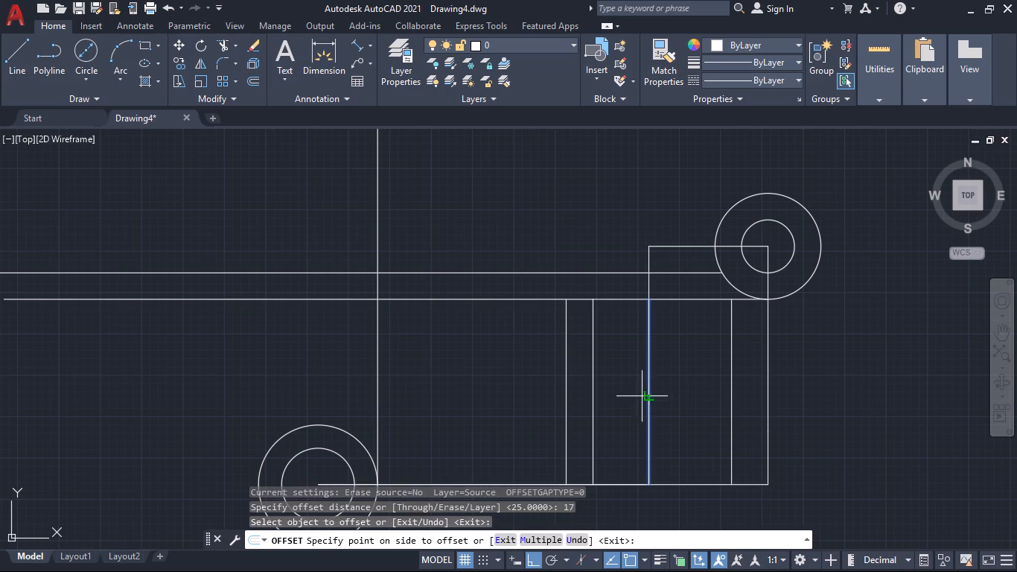
pyautogui.click(620, 398)
pyautogui.click(649, 406)
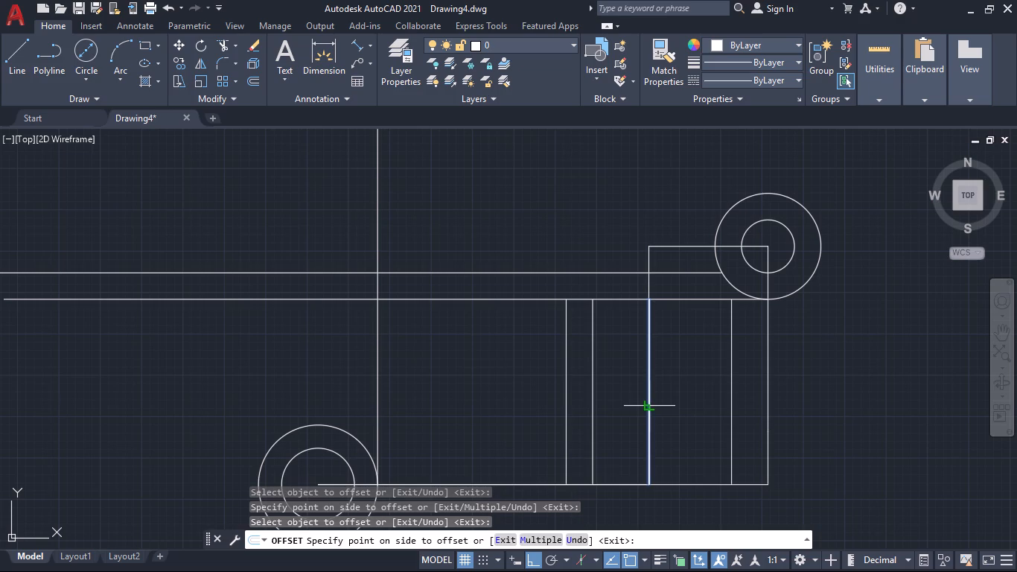
pyautogui.click(684, 407)
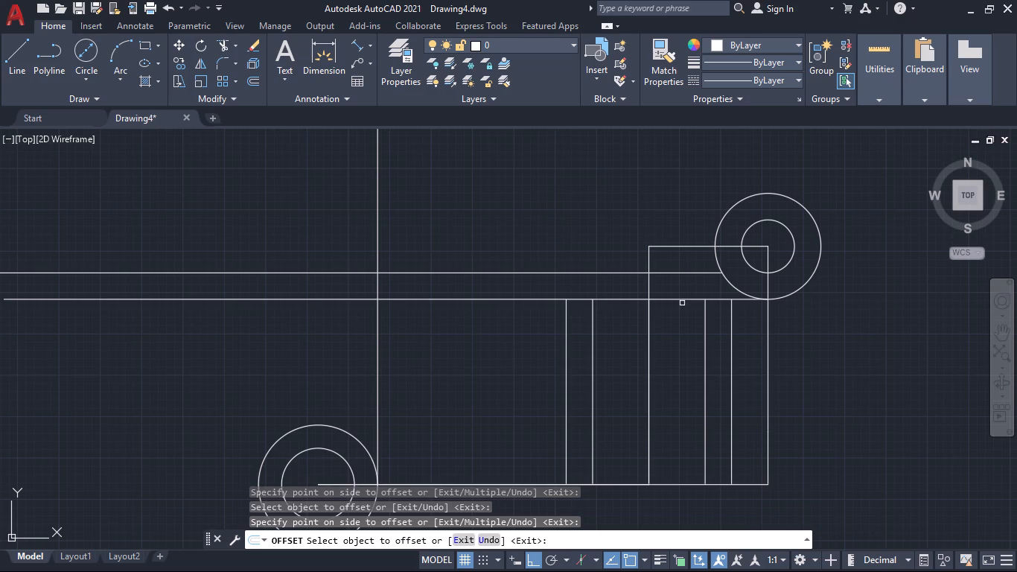
pyautogui.press('space')
# Offset the lower of the two long horizontal lines 12 units downward.
pyautogui.press('space')
pyautogui.write('12')
pyautogui.press('Return')
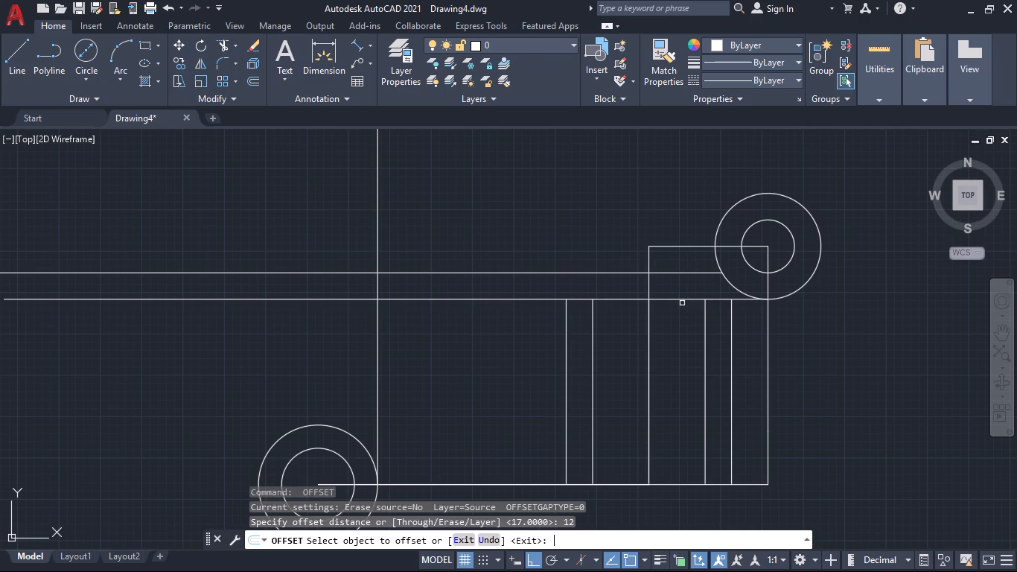
pyautogui.click(532, 301)
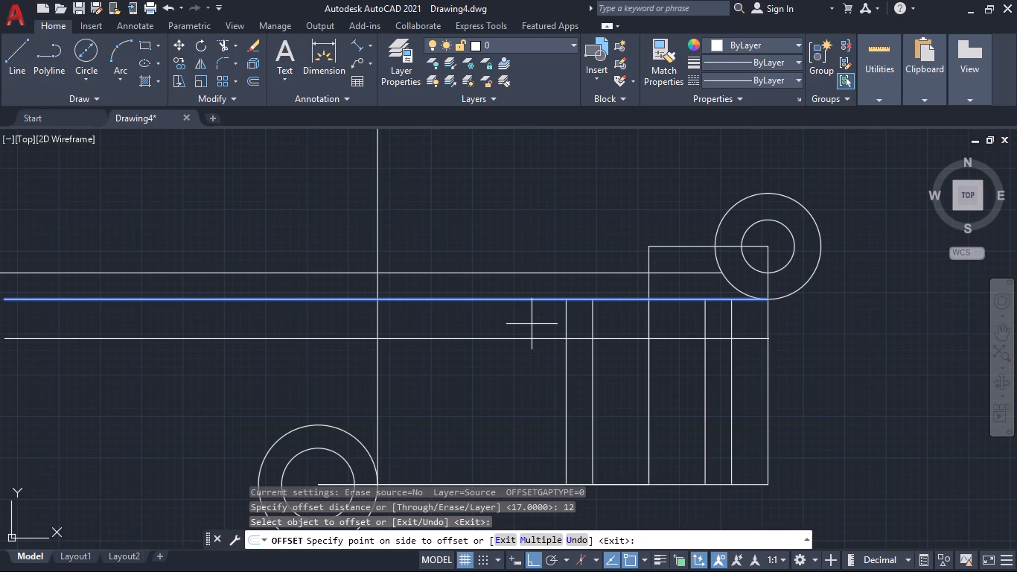
pyautogui.click(532, 324)
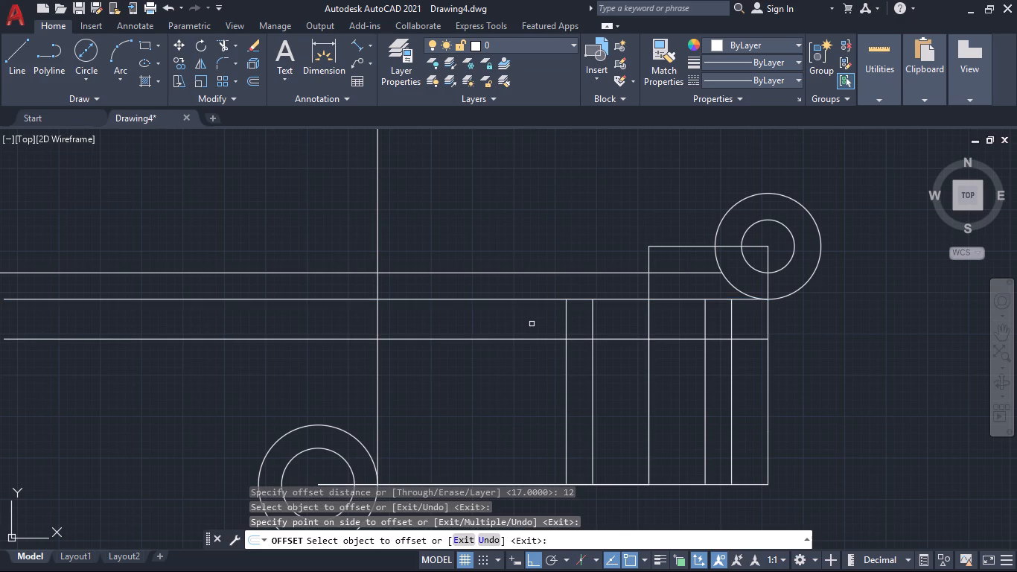
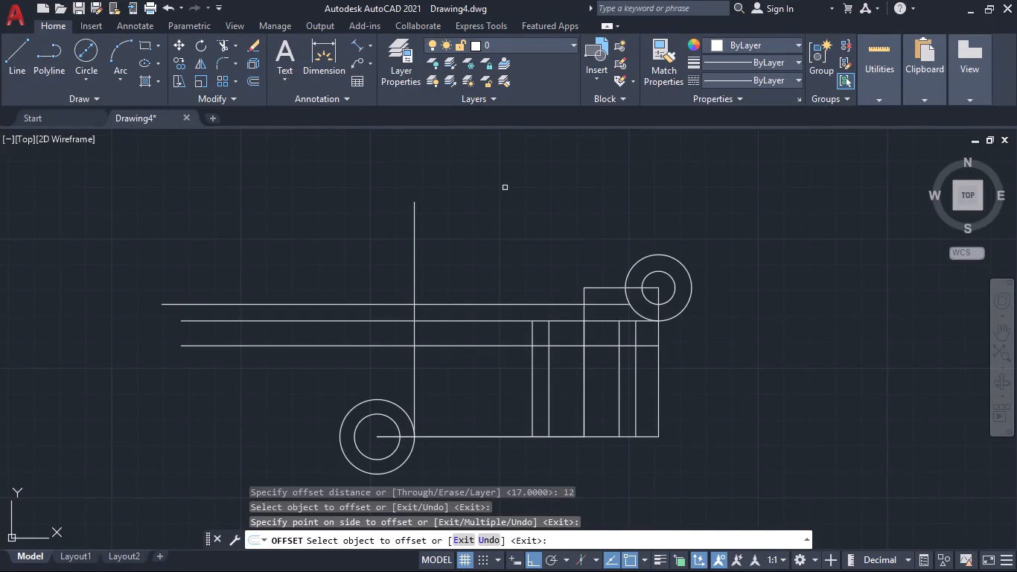
# Draw a line 45 up from the centre of the right-hand circle pair, continuing horizontally left for about 213.
pyautogui.click(16, 50)
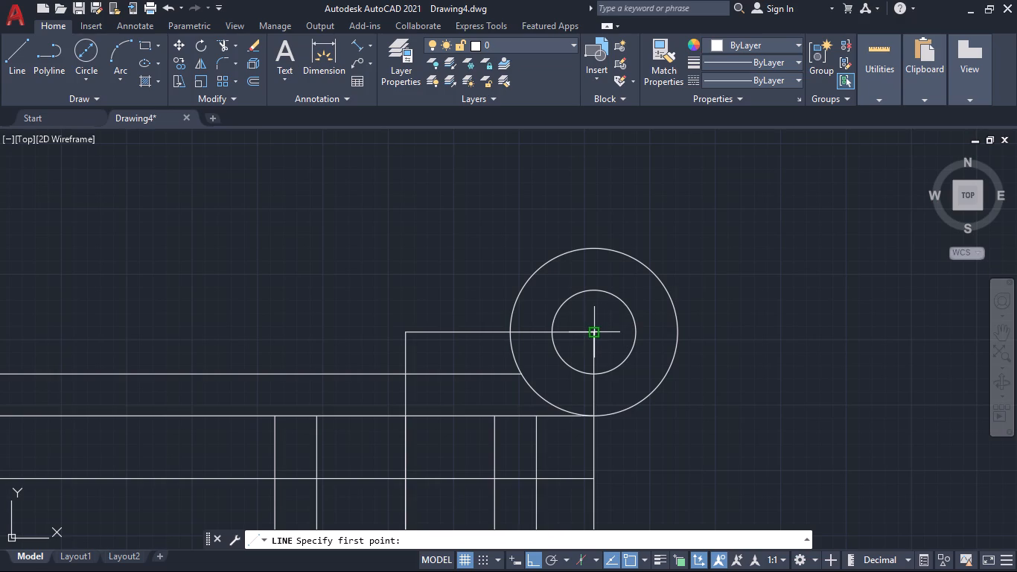
pyautogui.click(594, 334)
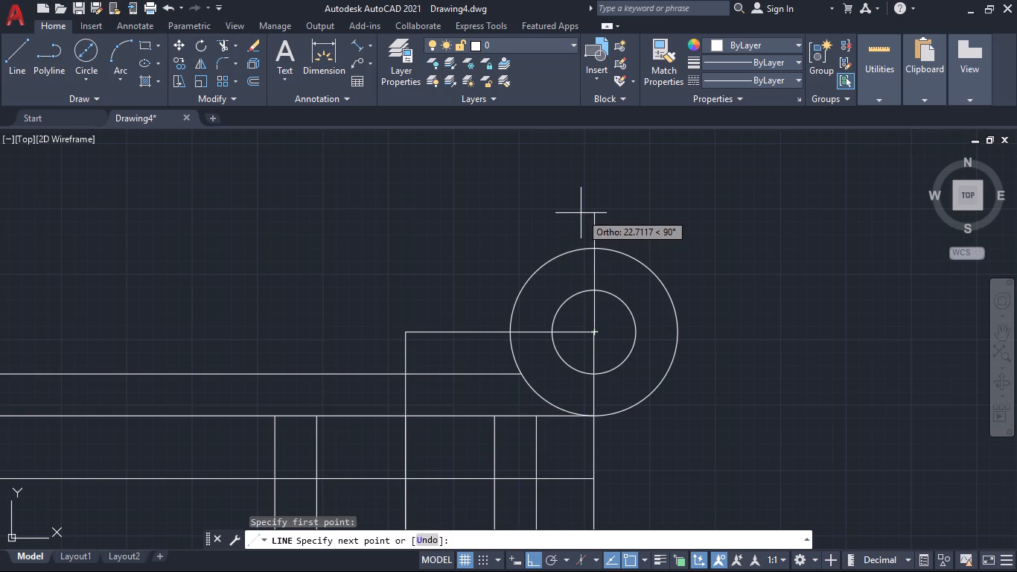
pyautogui.write('14')
pyautogui.press('BackSpace')
pyautogui.press('BackSpace')
pyautogui.write('45')
pyautogui.press('Return')
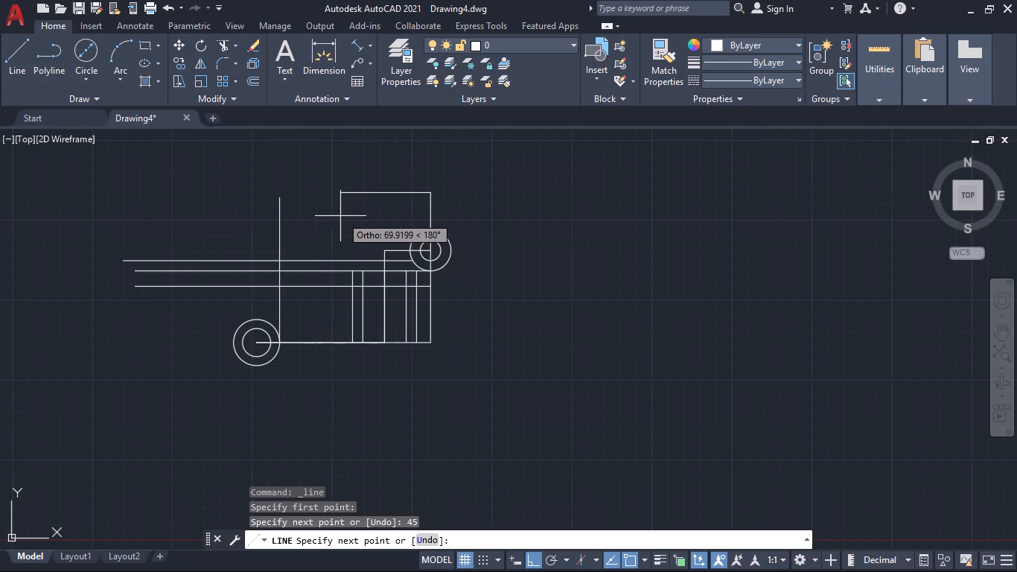
pyautogui.click(158, 211)
pyautogui.press('space')
# Draw a 75-long vertical line upward from where the rightmost offset vertical crosses the lowest long horizontal line.
pyautogui.press('space')
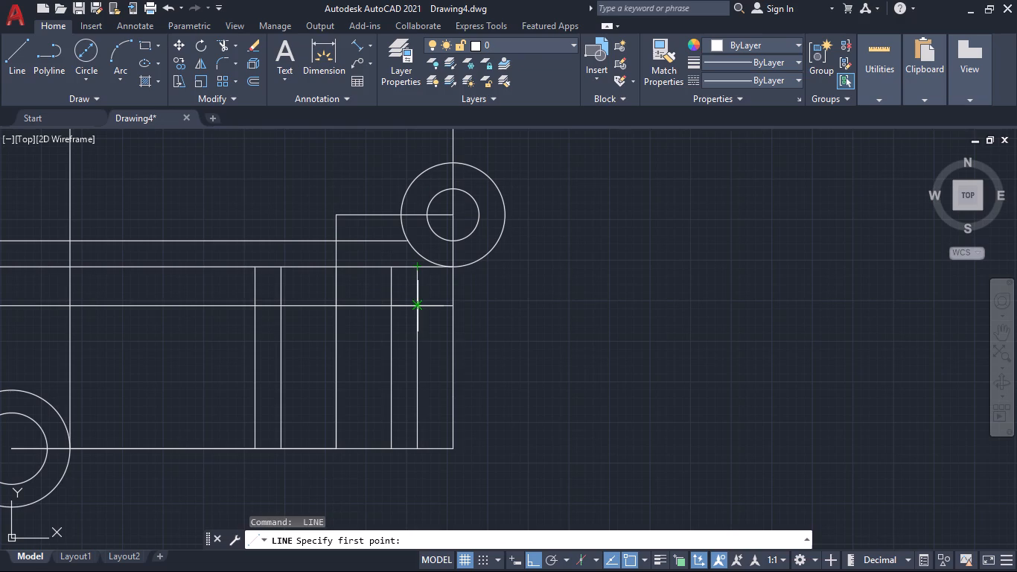
pyautogui.click(417, 306)
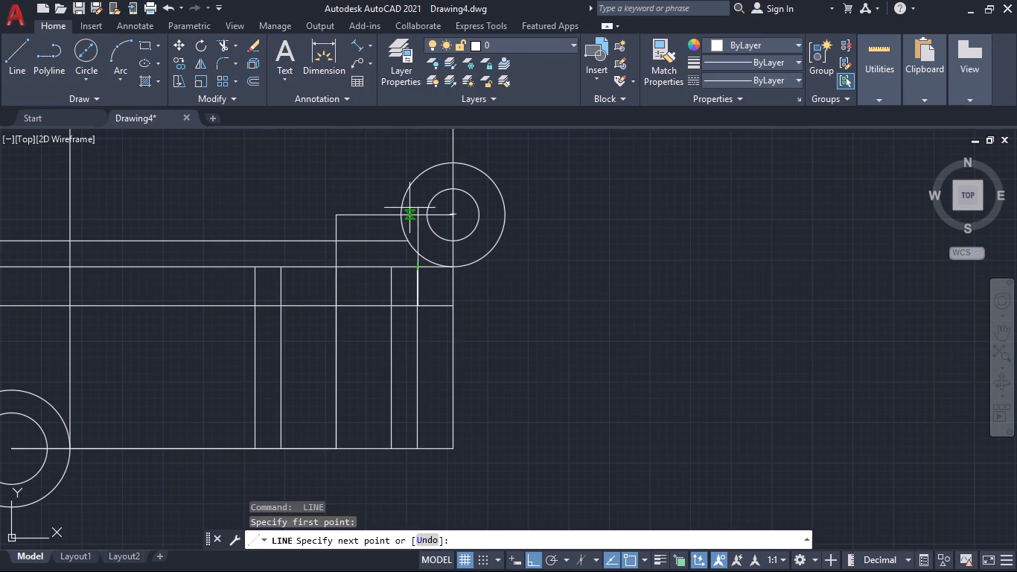
pyautogui.write('75')
pyautogui.press('Return')
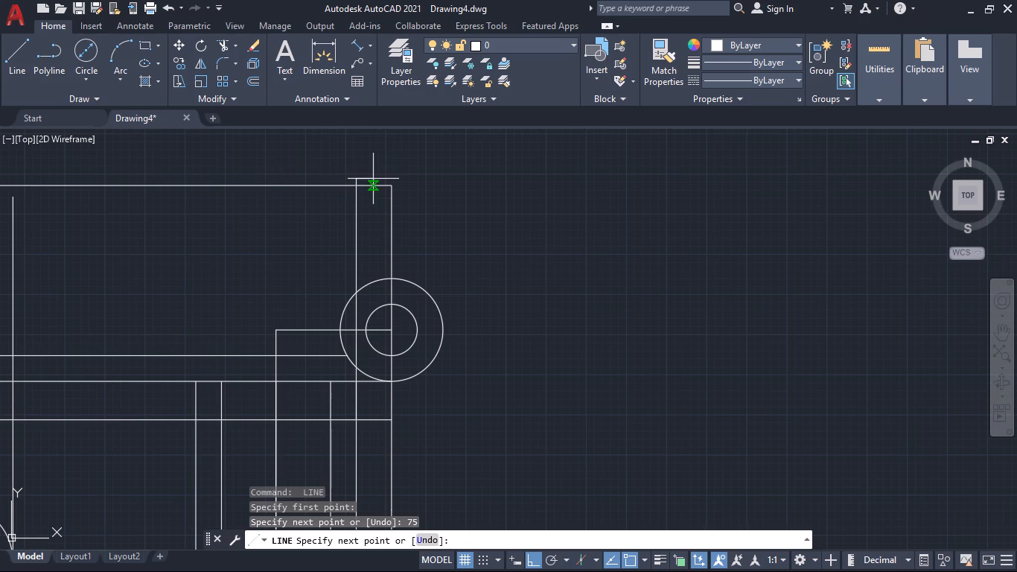
pyautogui.press('space')
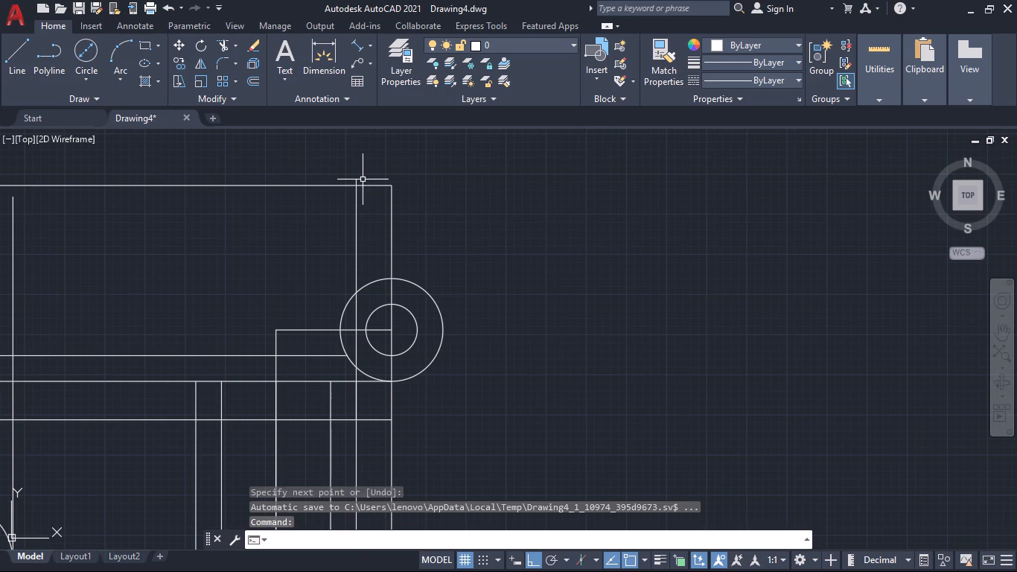
# Measure the vertical distance from the right-hand circle pair's centre level to the top end of the 75-long line.
pyautogui.click(320, 51)
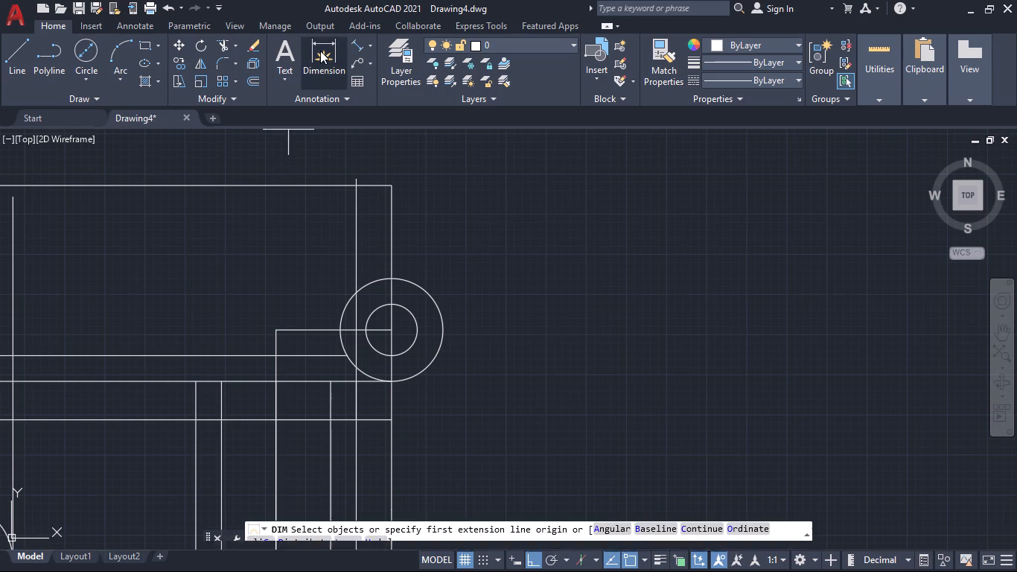
pyautogui.click(358, 331)
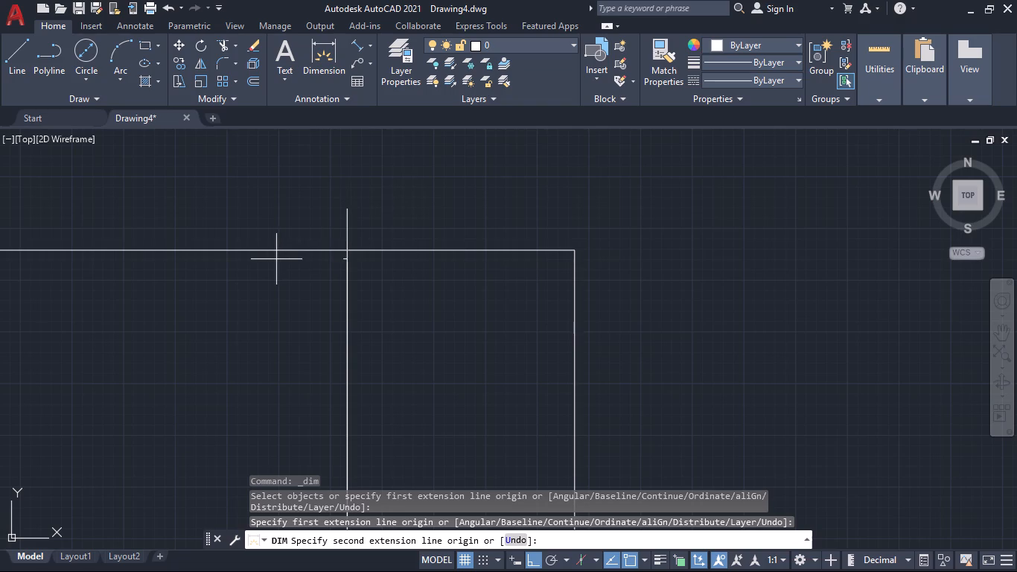
pyautogui.click(346, 209)
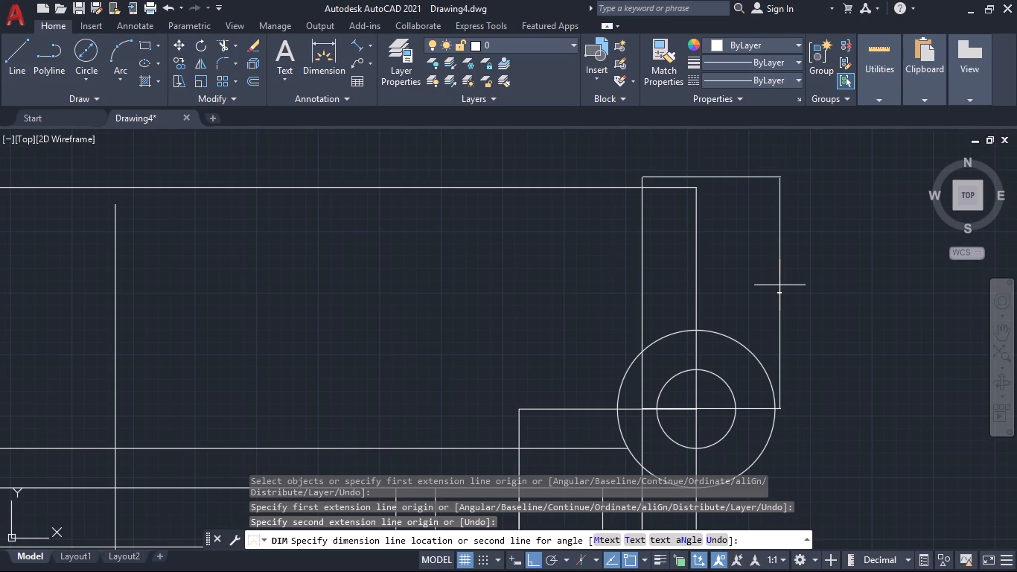
pyautogui.press('Escape')
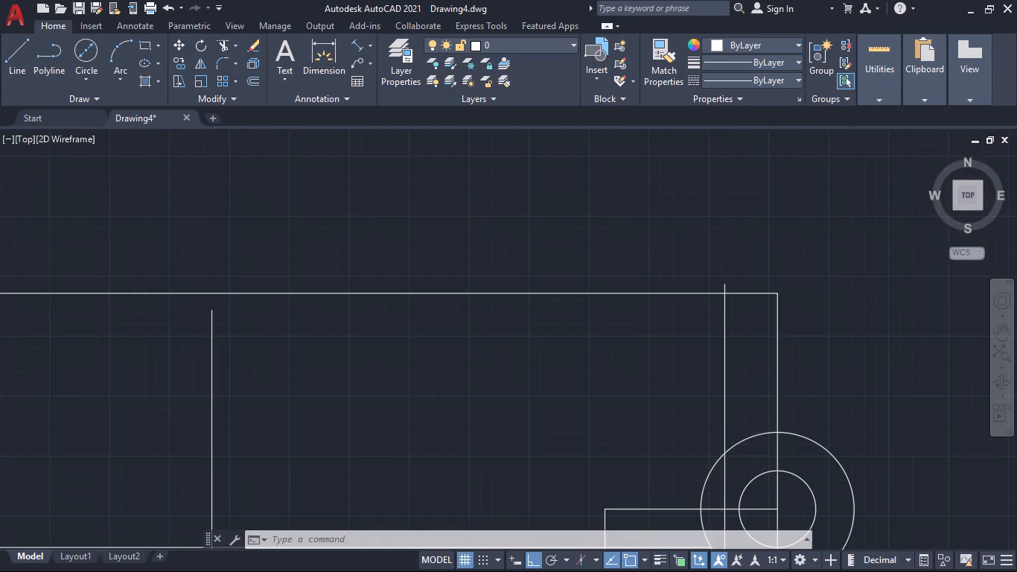
# Trim the end of the 75-long vertical line that projects above the top horizontal line.
pyautogui.write('tr')
pyautogui.press('Return')
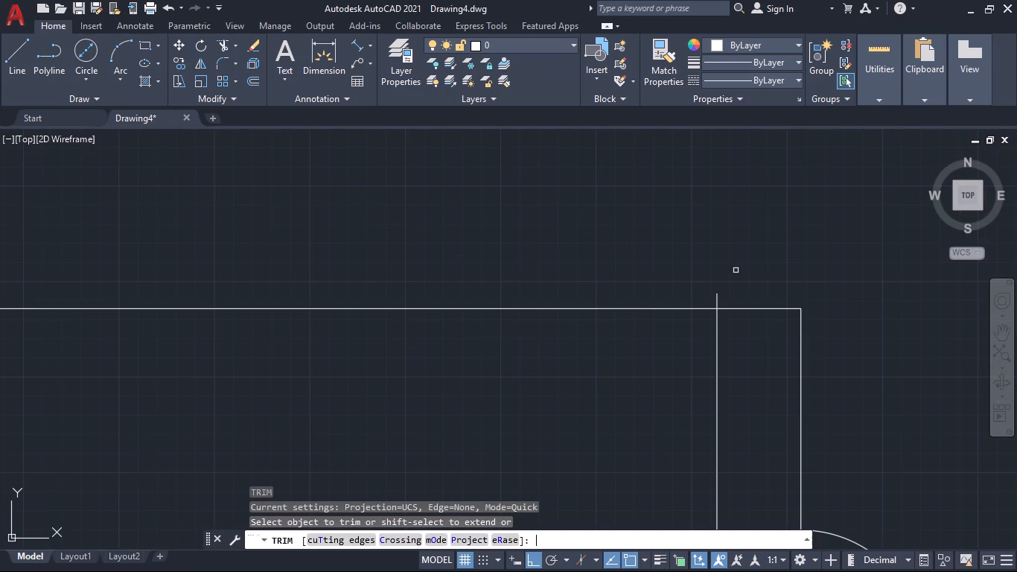
pyautogui.click(719, 297)
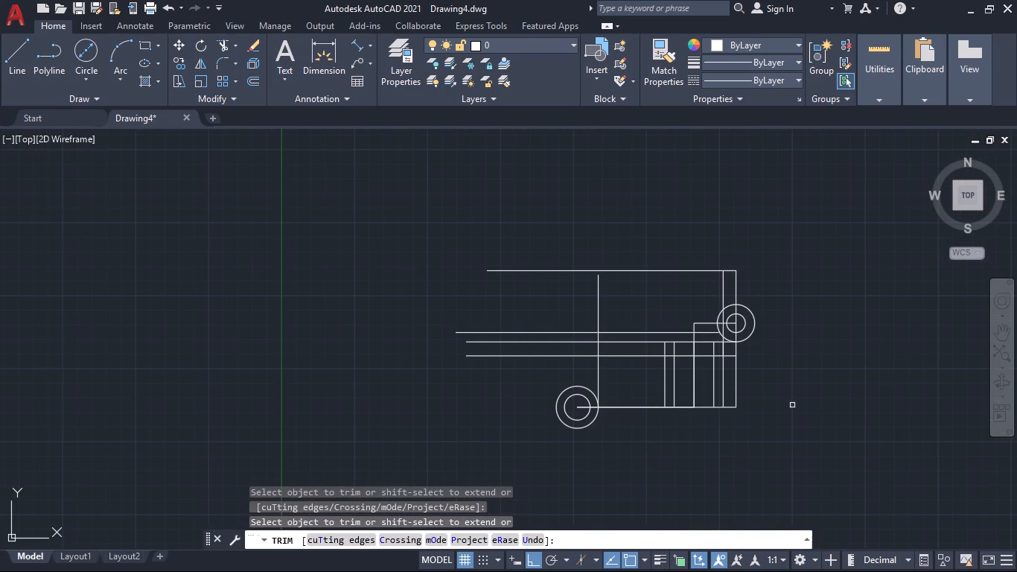
# Extend the three other offset vertical lines and the vertical line beside the lower-left circles up to the top horizontal line.
pyautogui.keyDown('shift'); pyautogui.click(715, 348); pyautogui.keyUp('shift')
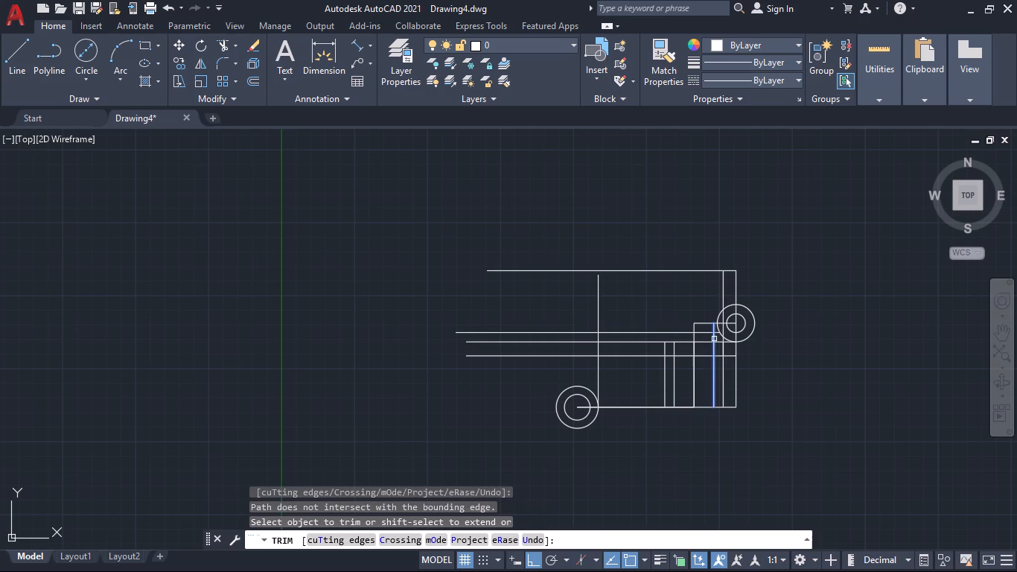
pyautogui.keyDown('shift'); pyautogui.click(714, 339); pyautogui.keyUp('shift')
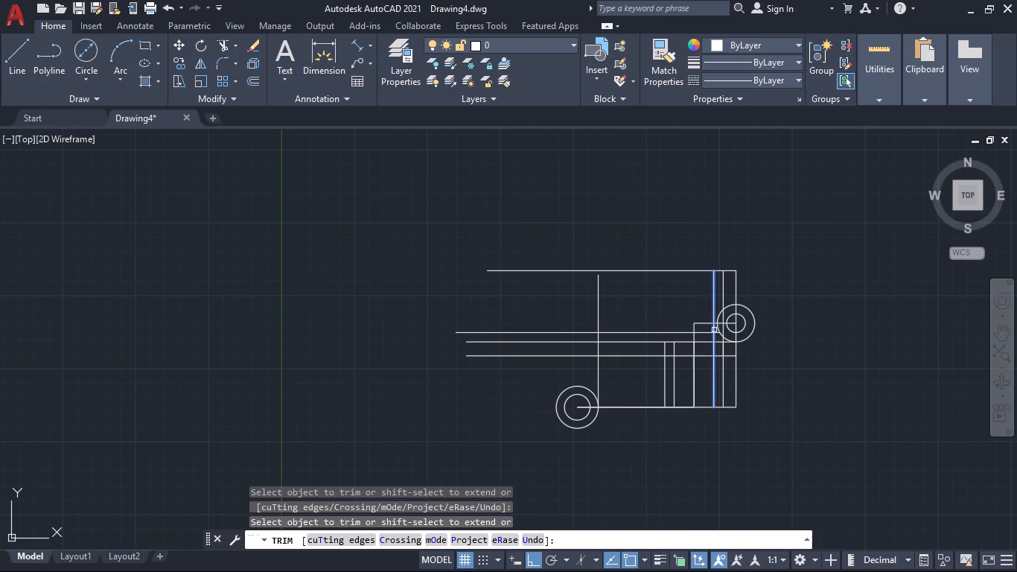
pyautogui.keyDown('shift'); pyautogui.click(714, 330); pyautogui.keyUp('shift')
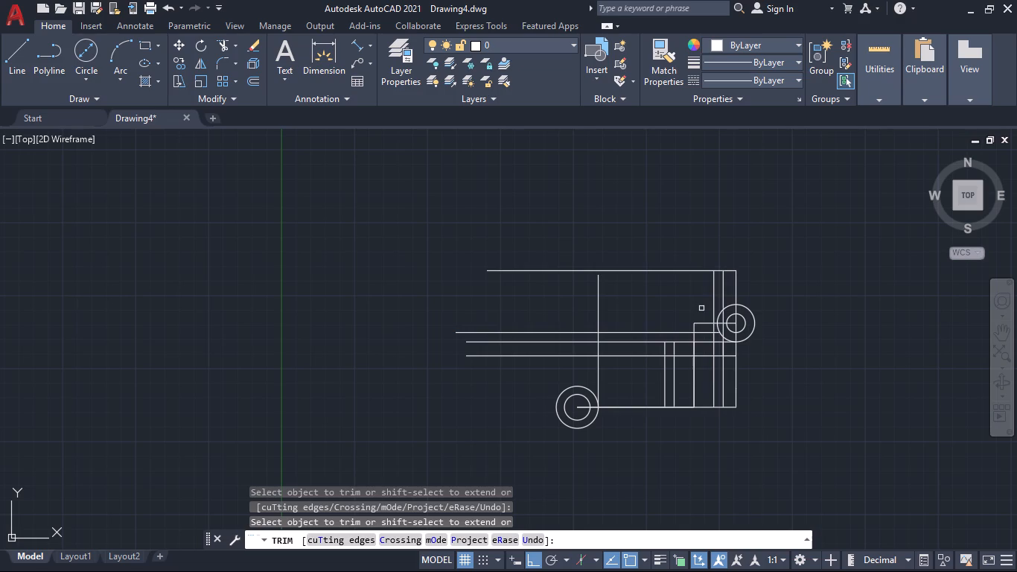
pyautogui.keyDown('shift'); pyautogui.click(673, 351); pyautogui.keyUp('shift')
pyautogui.keyDown('shift'); pyautogui.click(674, 336); pyautogui.keyUp('shift')
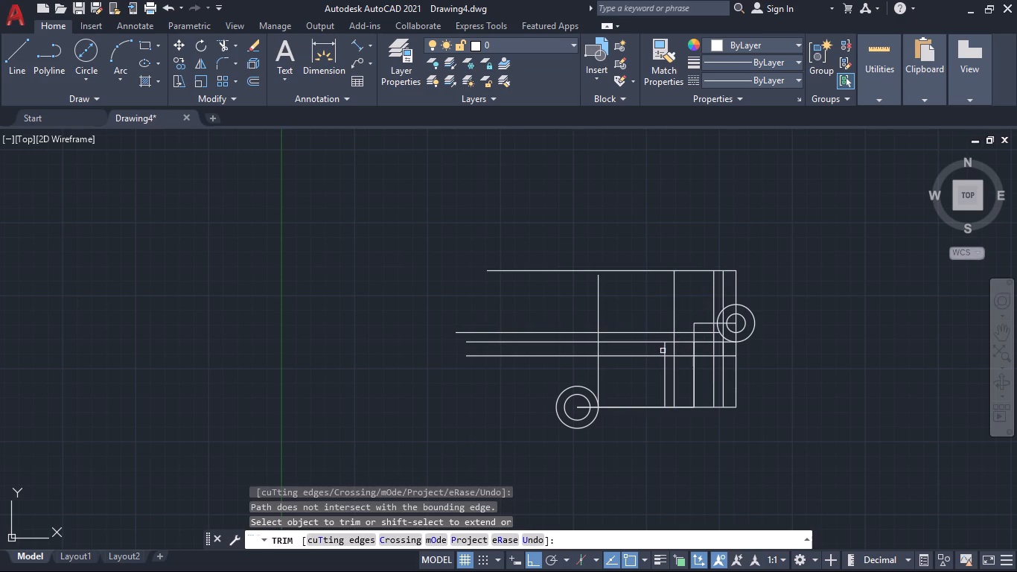
pyautogui.keyDown('shift'); pyautogui.doubleClick(663, 351); pyautogui.keyUp('shift')
pyautogui.keyDown('shift'); pyautogui.click(667, 351); pyautogui.keyUp('shift')
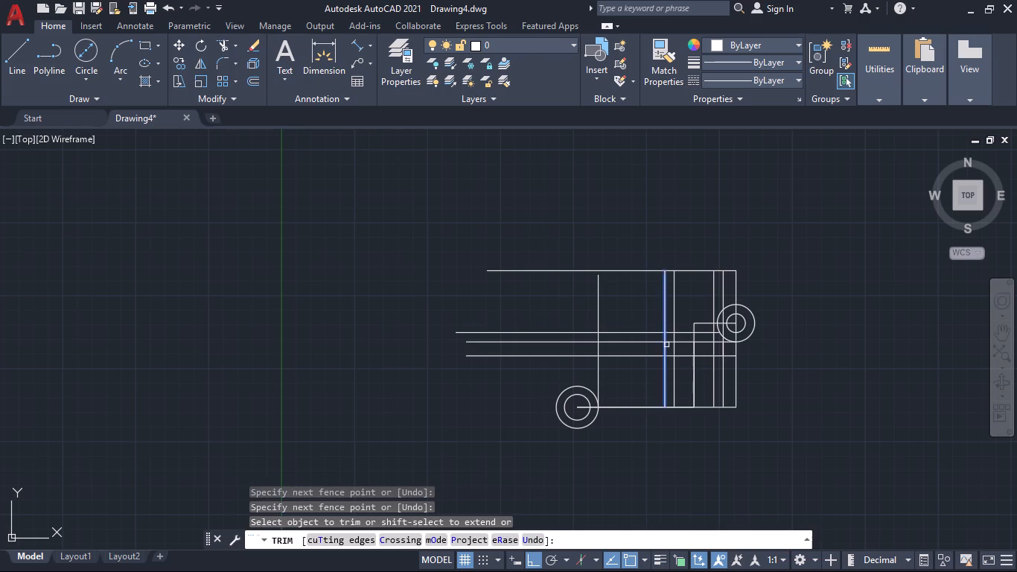
pyautogui.keyDown('shift'); pyautogui.click(666, 340); pyautogui.keyUp('shift')
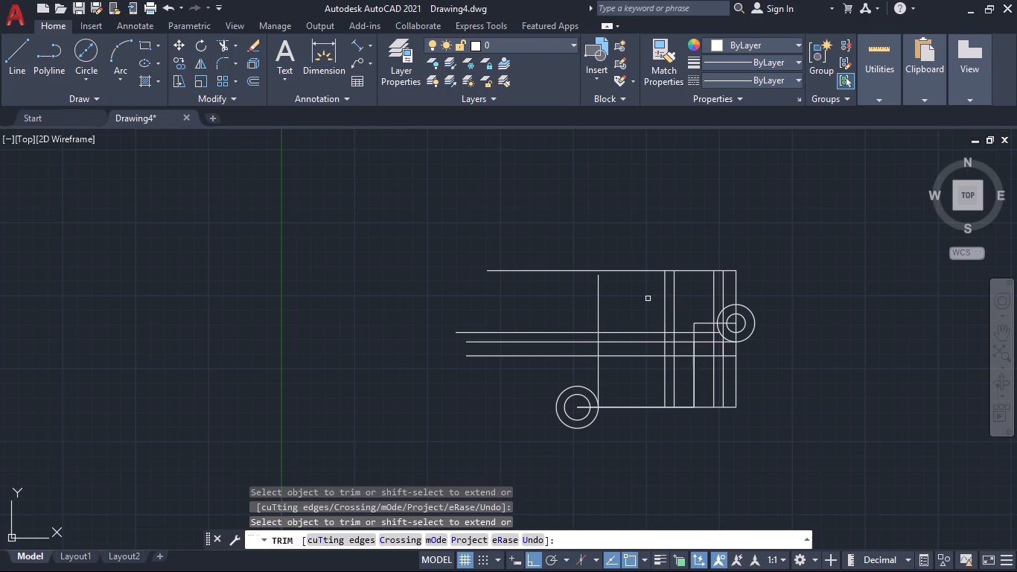
pyautogui.keyDown('shift'); pyautogui.click(599, 310); pyautogui.keyUp('shift')
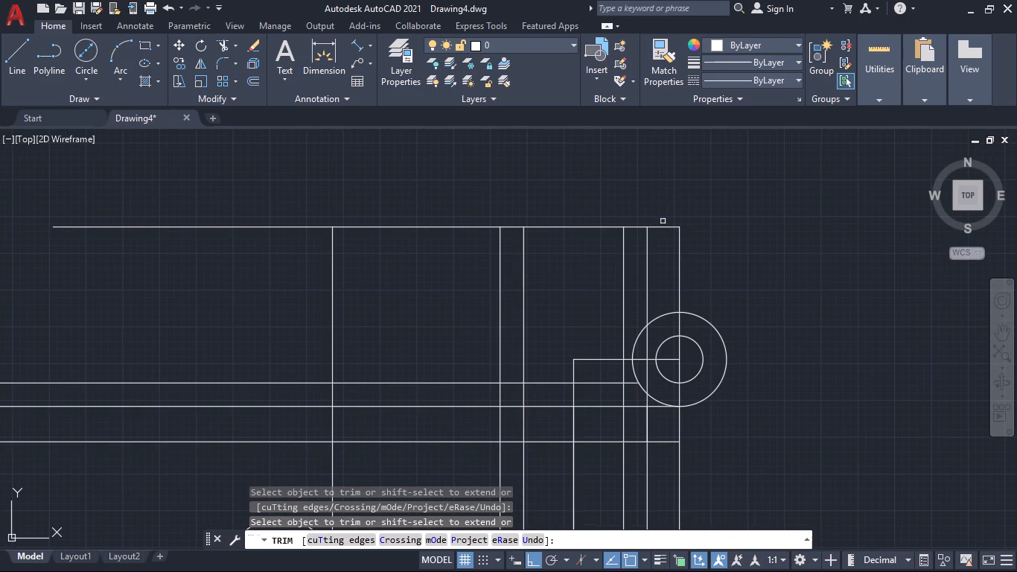
# Trim the top corner outside the outermost offset vertical, and the circle's vertical reference line just below the outer circle.
pyautogui.click(655, 209)
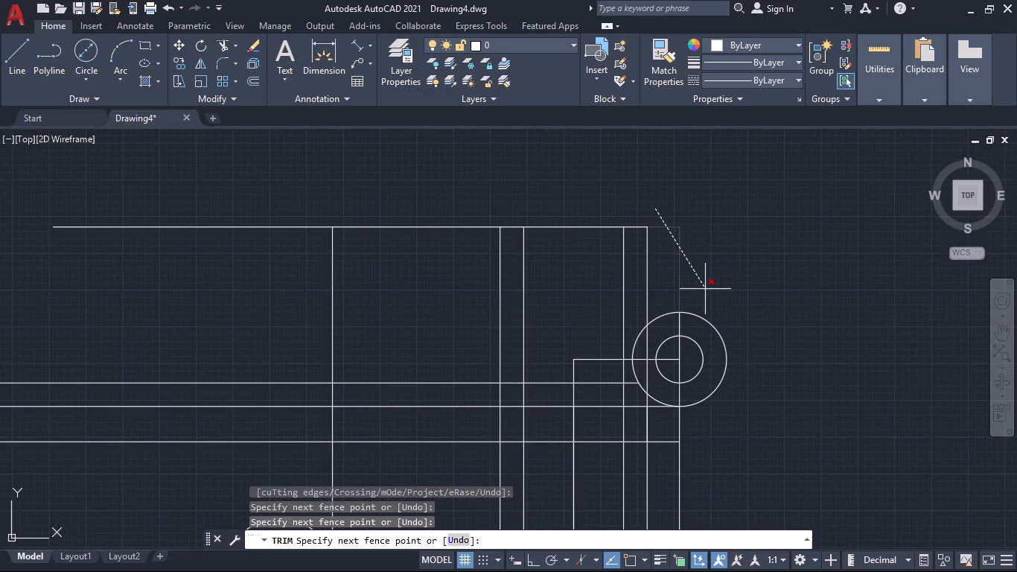
pyautogui.click(705, 289)
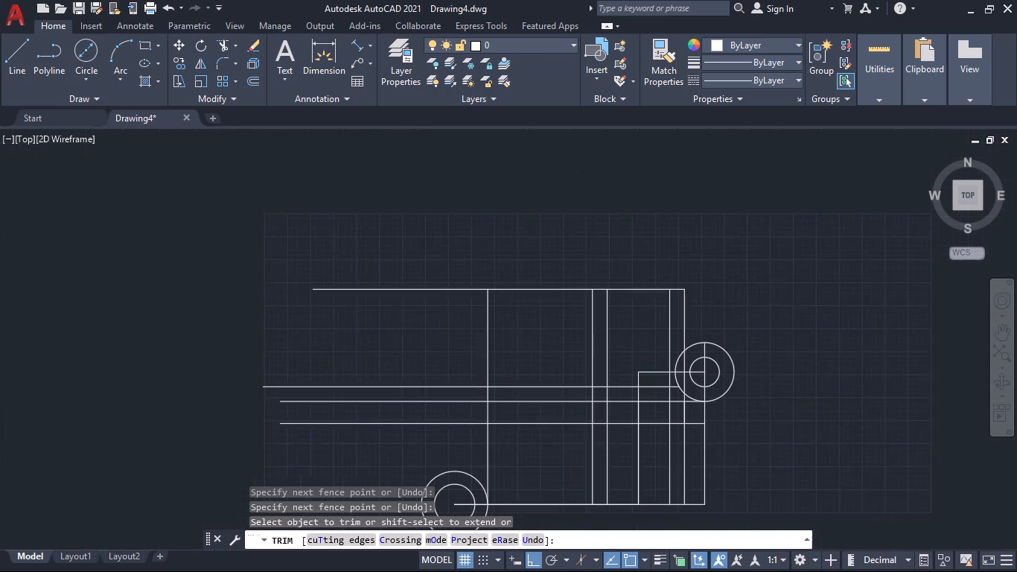
pyautogui.click(707, 416)
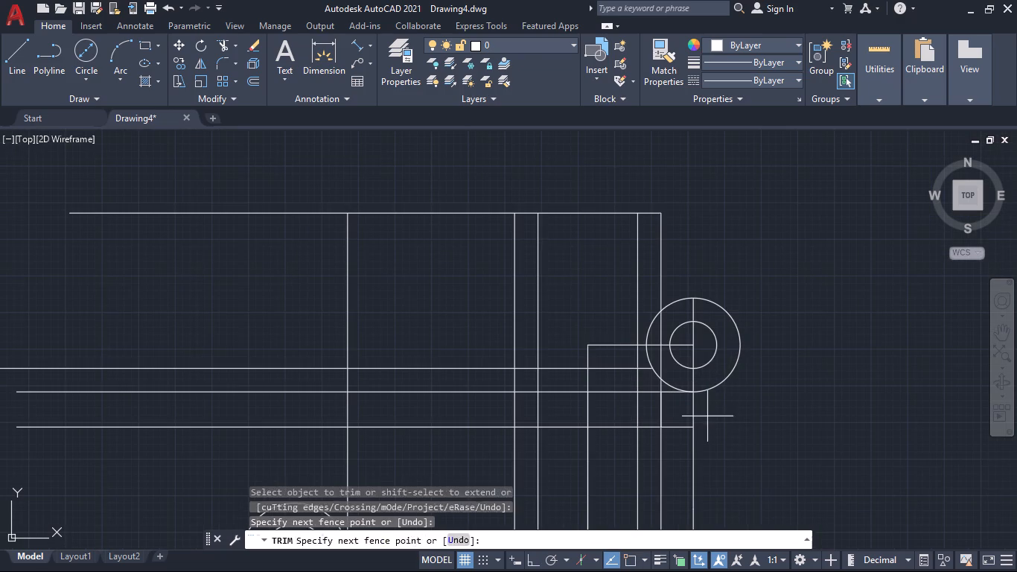
pyautogui.click(686, 408)
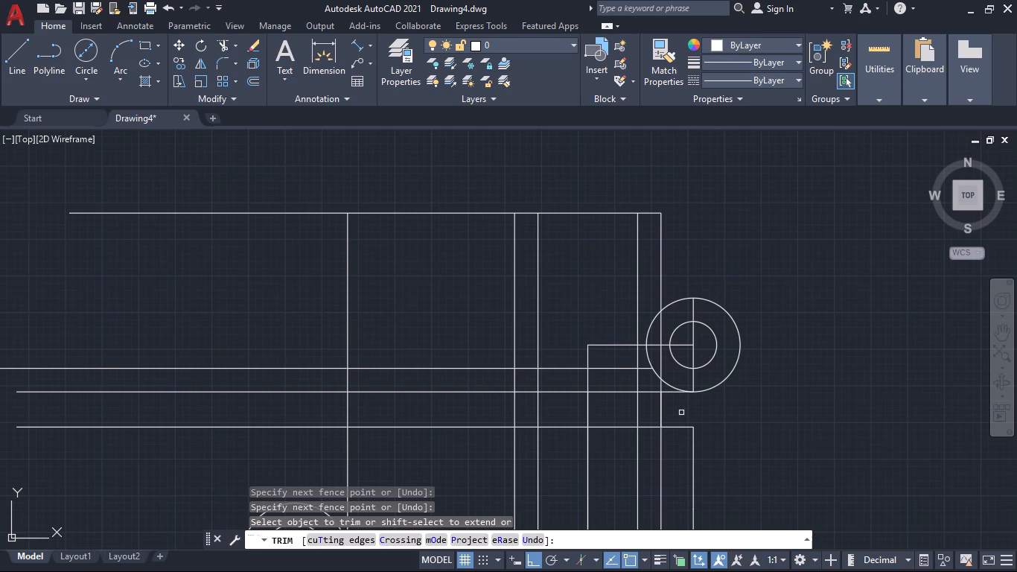
# Trim the lowest long horizontal's overhang, the two rightmost offset verticals below it, and the remaining reference line beneath the circle pair.
pyautogui.click(681, 413)
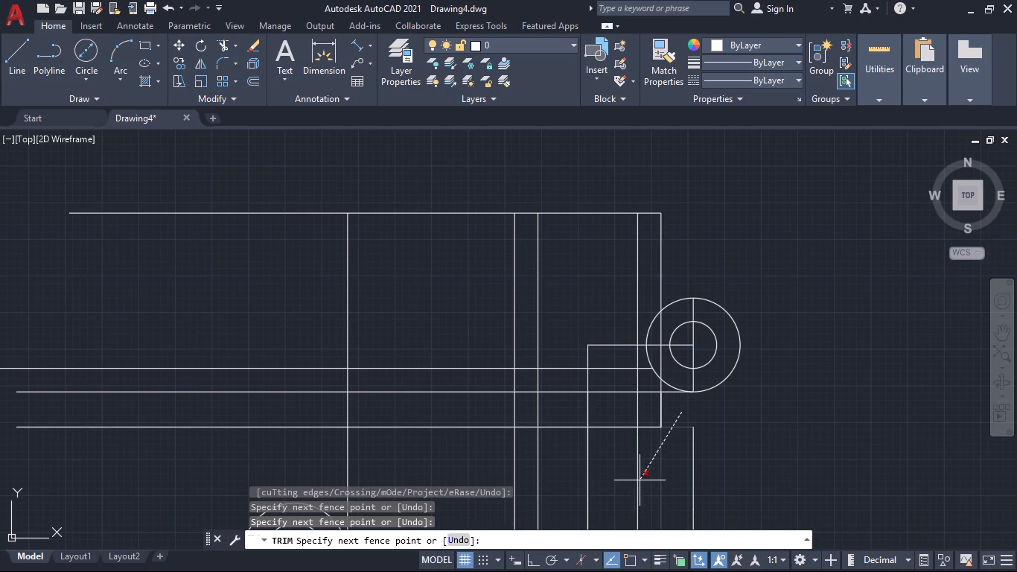
pyautogui.click(637, 483)
pyautogui.click(664, 480)
pyautogui.click(700, 479)
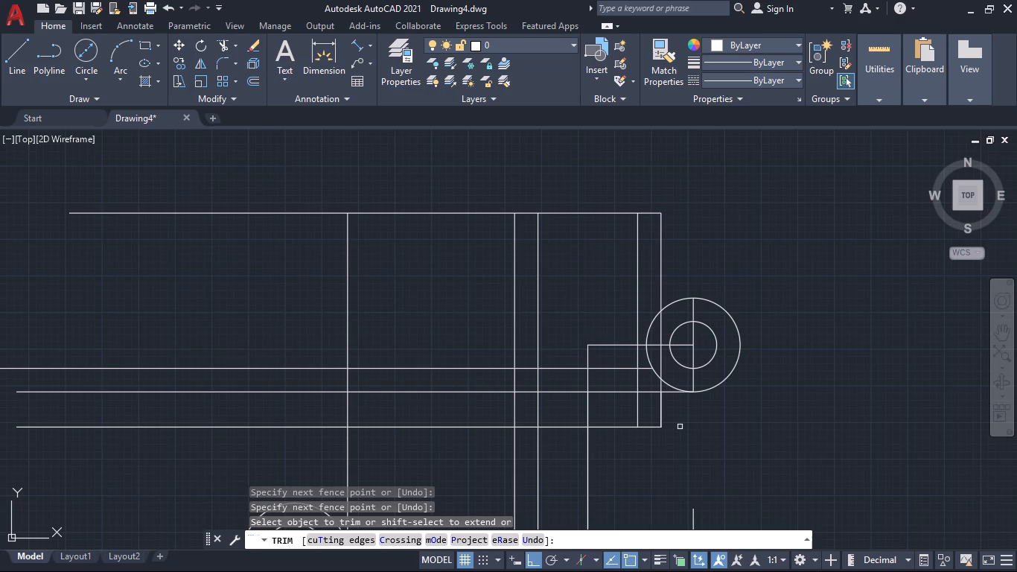
# Trim the part of the right-hand outer circle lying to the left of the outermost offset vertical line.
pyautogui.click(669, 382)
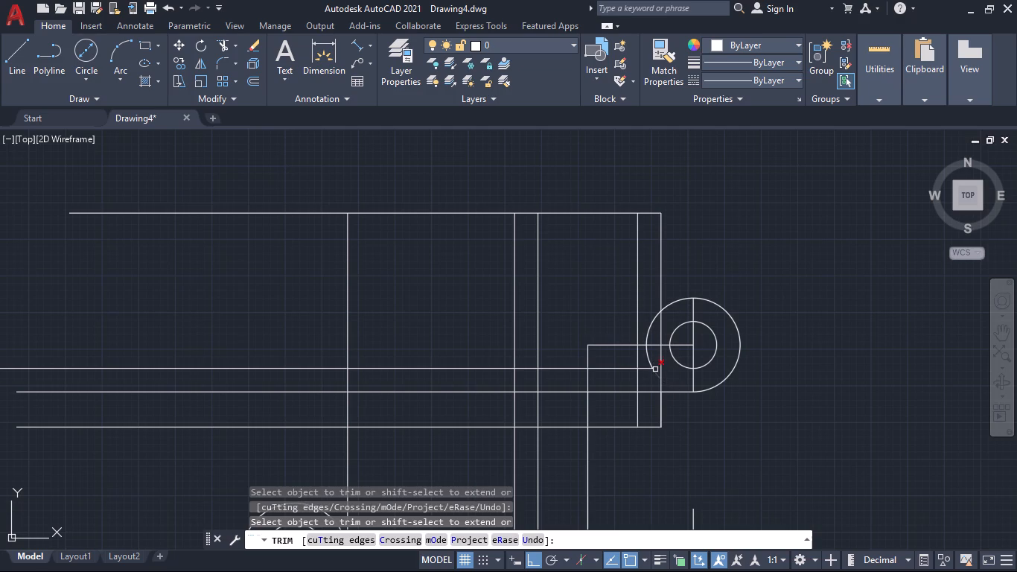
pyautogui.click(655, 372)
pyautogui.click(649, 357)
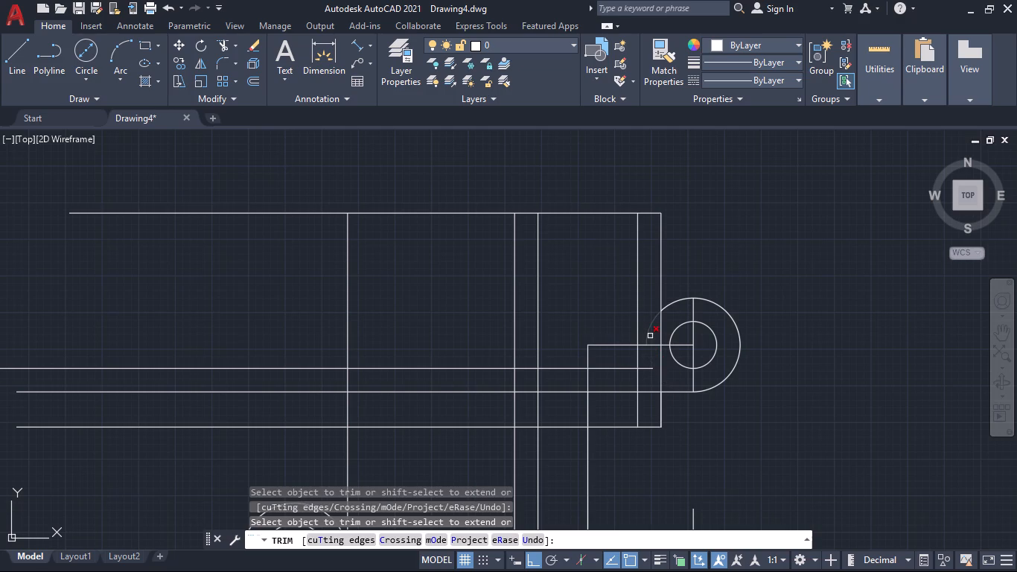
pyautogui.click(650, 336)
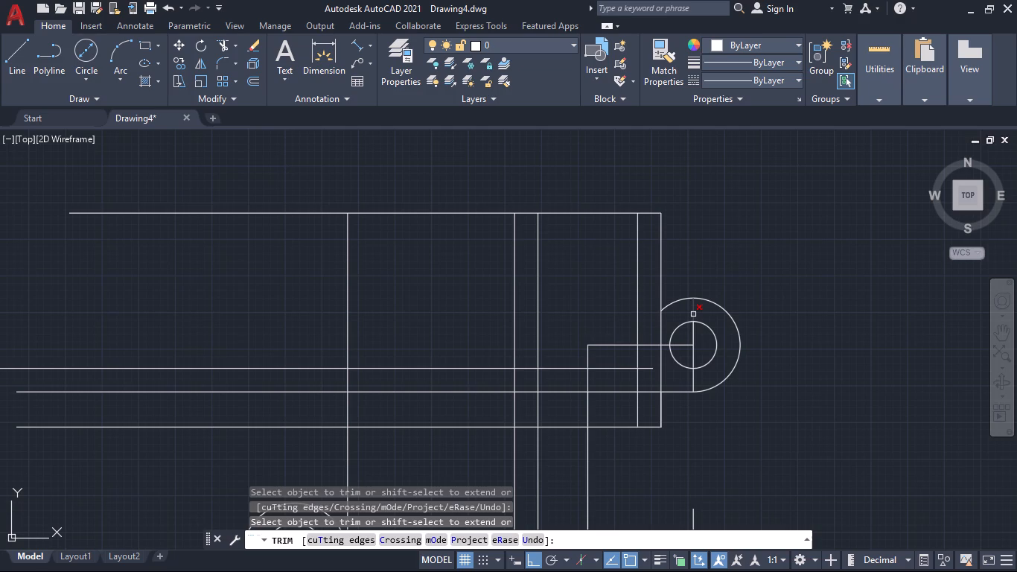
# Trim away the vertical reference lines inside the right-hand circles and the horizontal line from their centre to the 100-unit vertical line.
pyautogui.click(693, 314)
pyautogui.click(694, 334)
pyautogui.click(685, 348)
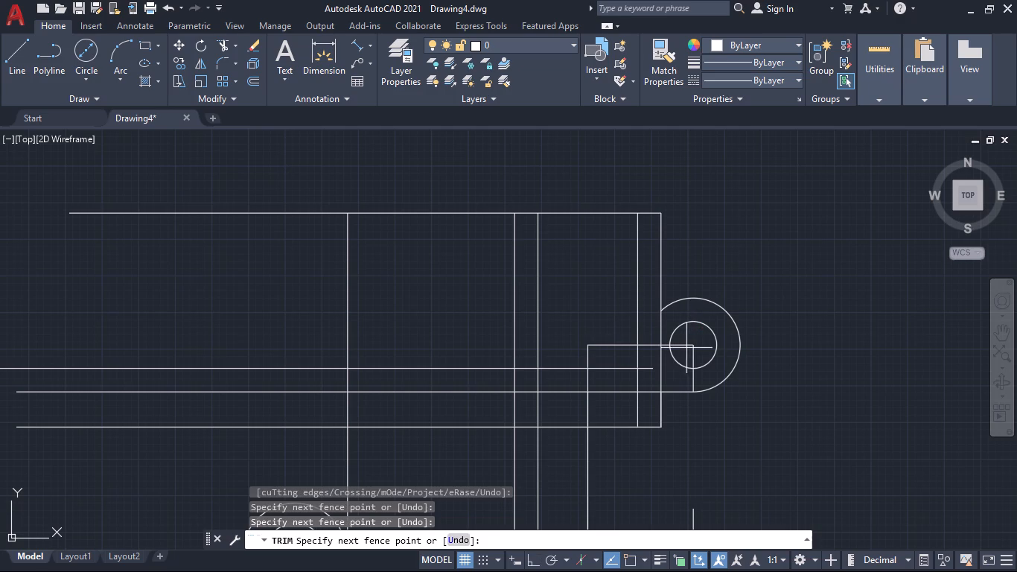
pyautogui.click(692, 350)
pyautogui.click(683, 336)
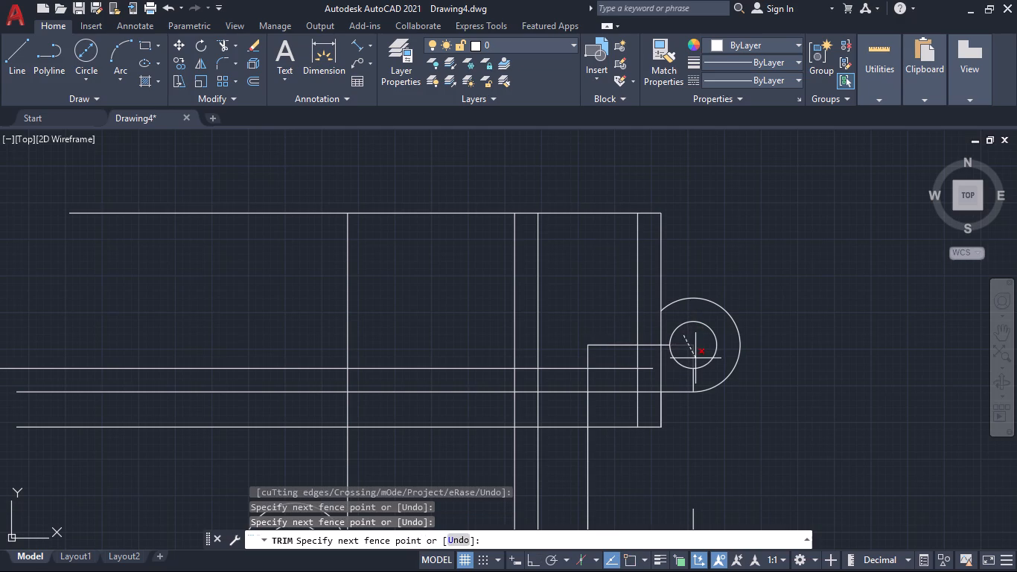
pyautogui.click(695, 358)
pyautogui.click(694, 376)
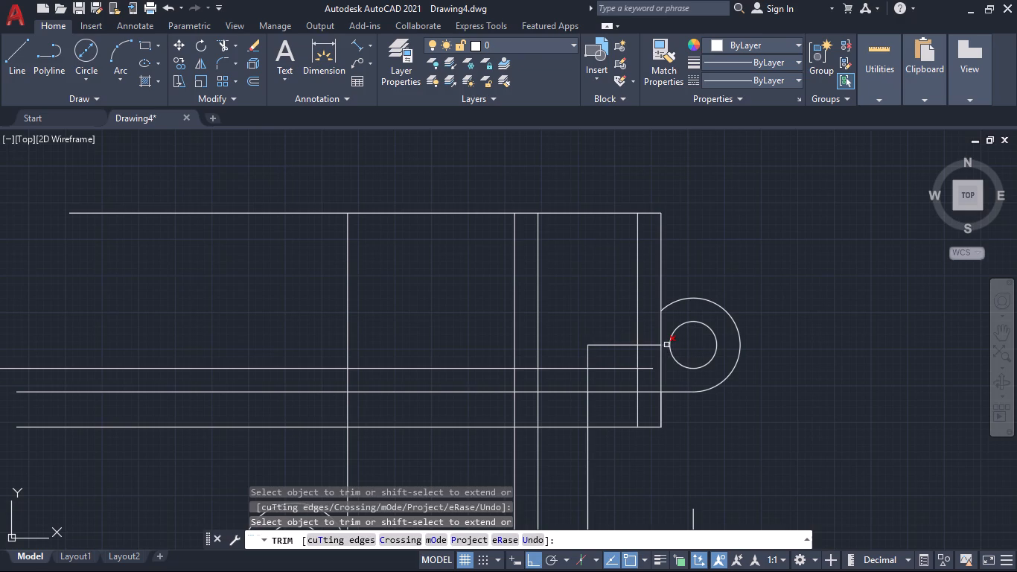
pyautogui.click(666, 345)
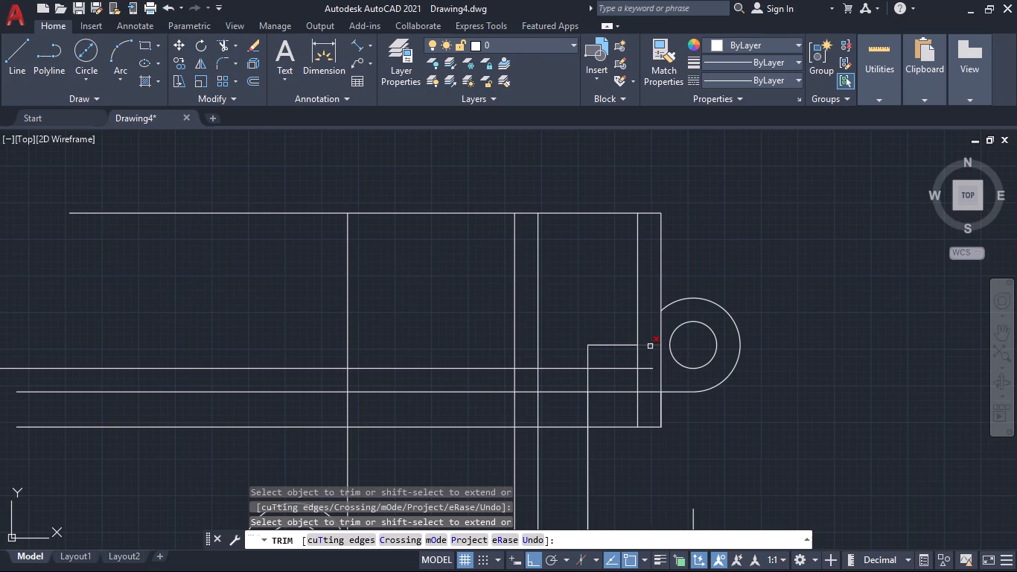
pyautogui.click(650, 346)
pyautogui.click(618, 346)
# Trim the right end of the uppermost of the three long horizontals back to the vertical line whose top ends beside it.
pyautogui.click(646, 369)
pyautogui.click(622, 370)
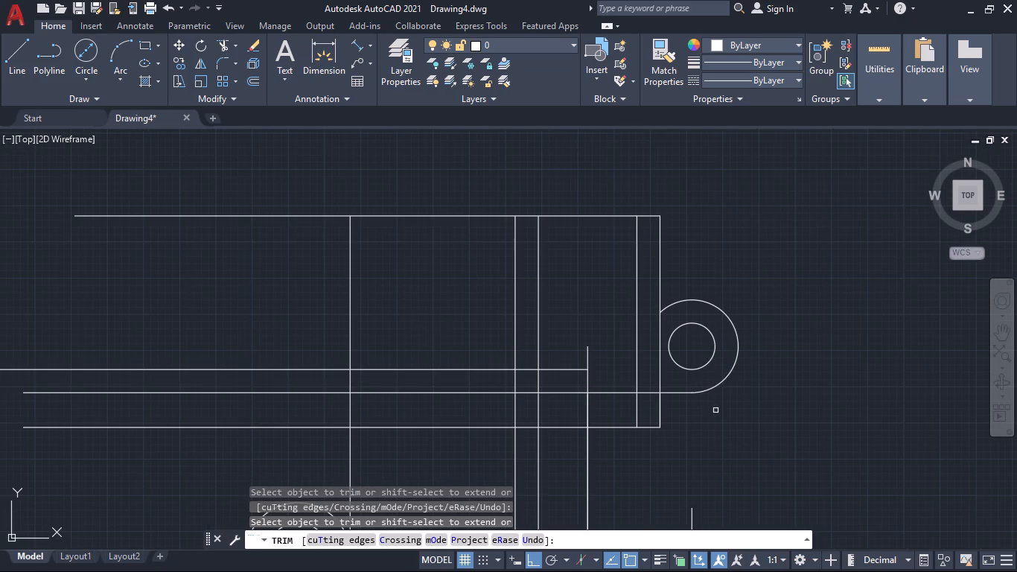
# Draw a horizontal line from the top quadrant of the right-hand outer circle to the outermost vertical edge.
pyautogui.click(26, 51)
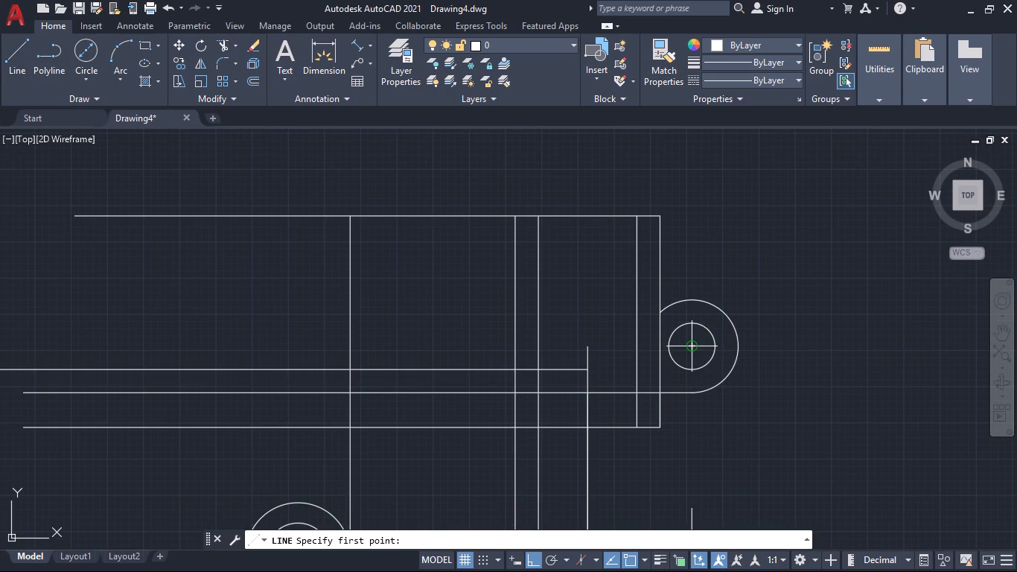
pyautogui.click(692, 301)
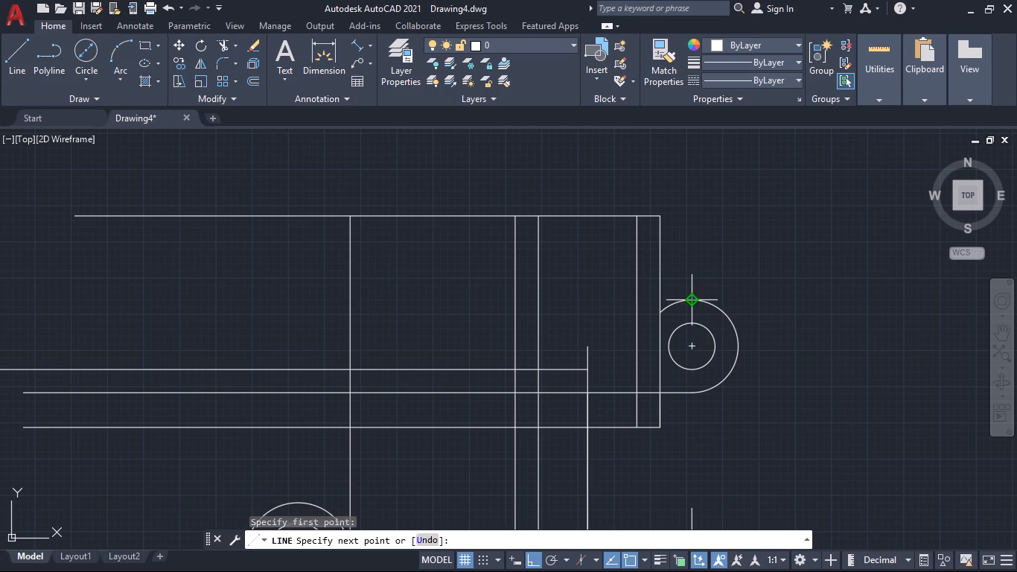
pyautogui.click(663, 301)
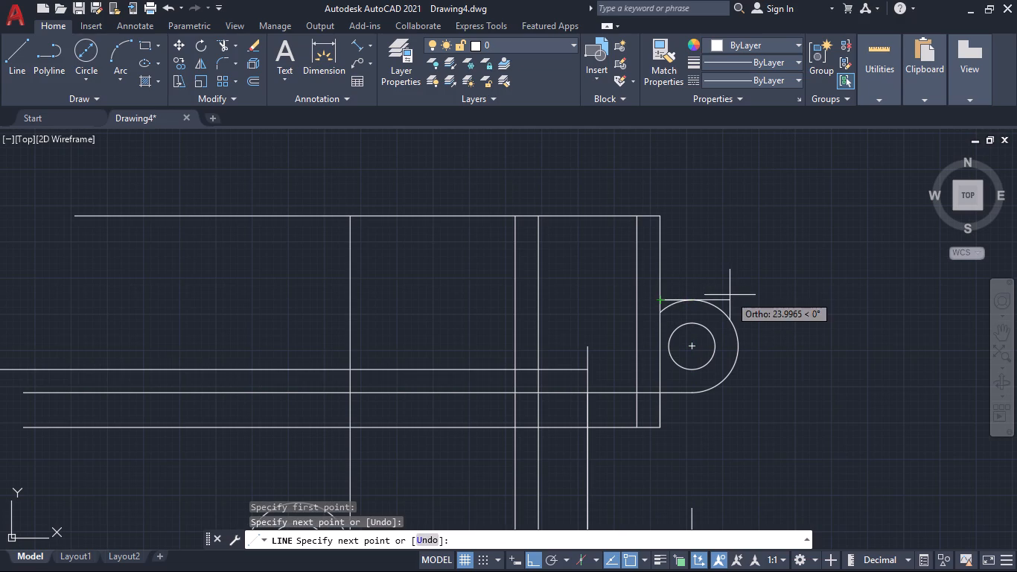
pyautogui.press('space')
# Trim the leftover arc below the new tangent line and the outermost vertical segment across the mouth of the circular lug.
pyautogui.write('tr')
pyautogui.press('Return')
pyautogui.click(669, 308)
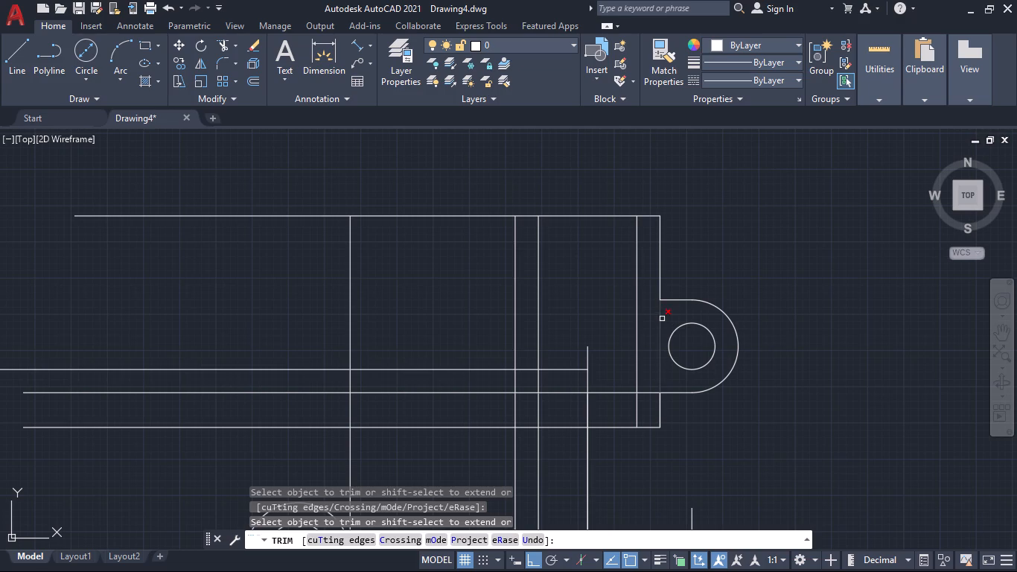
pyautogui.click(662, 319)
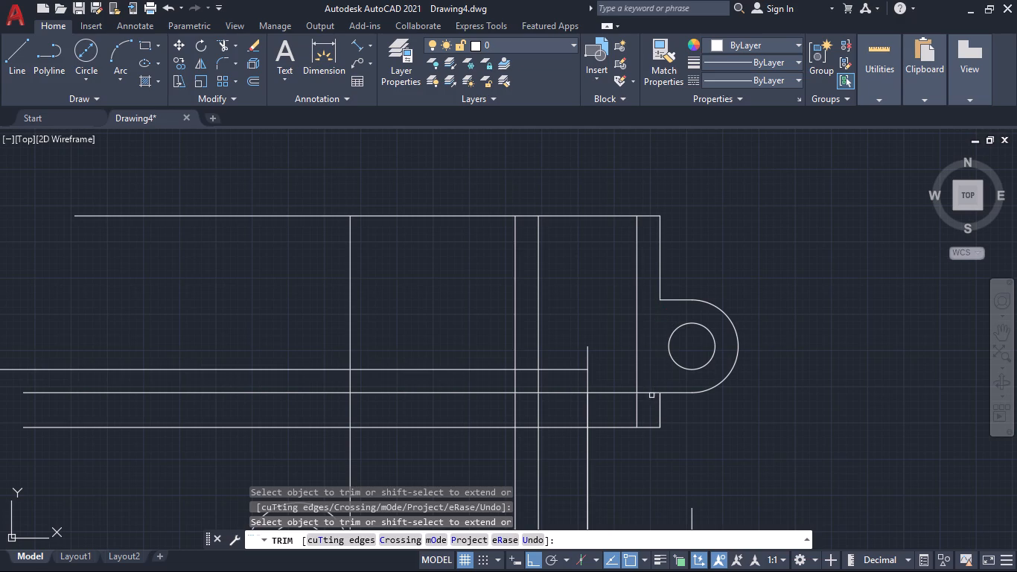
# Trim the two upper long horizontals out of the right-hand block, back to the block's leftmost vertical line.
pyautogui.click(651, 395)
pyautogui.click(650, 382)
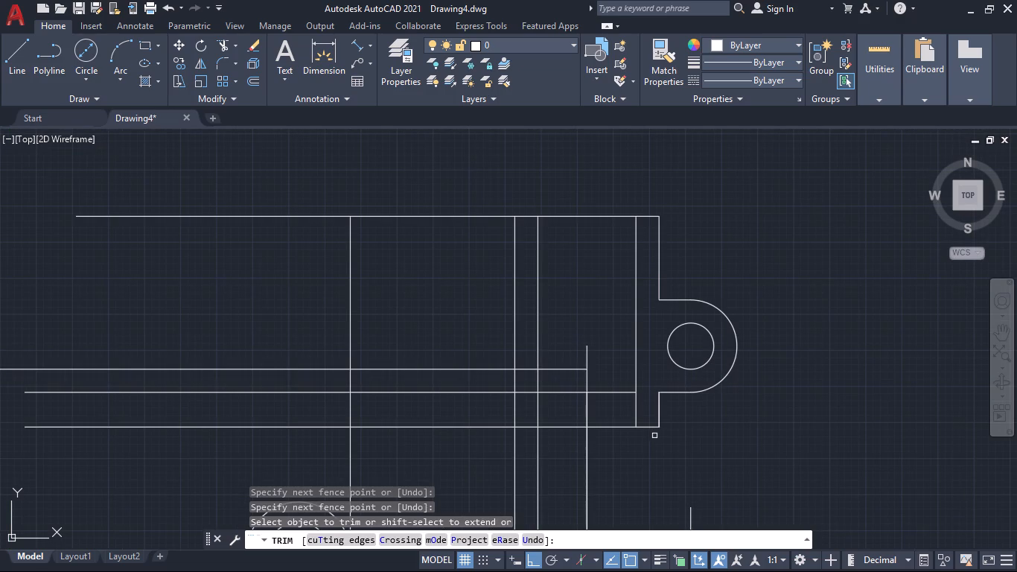
pyautogui.click(622, 401)
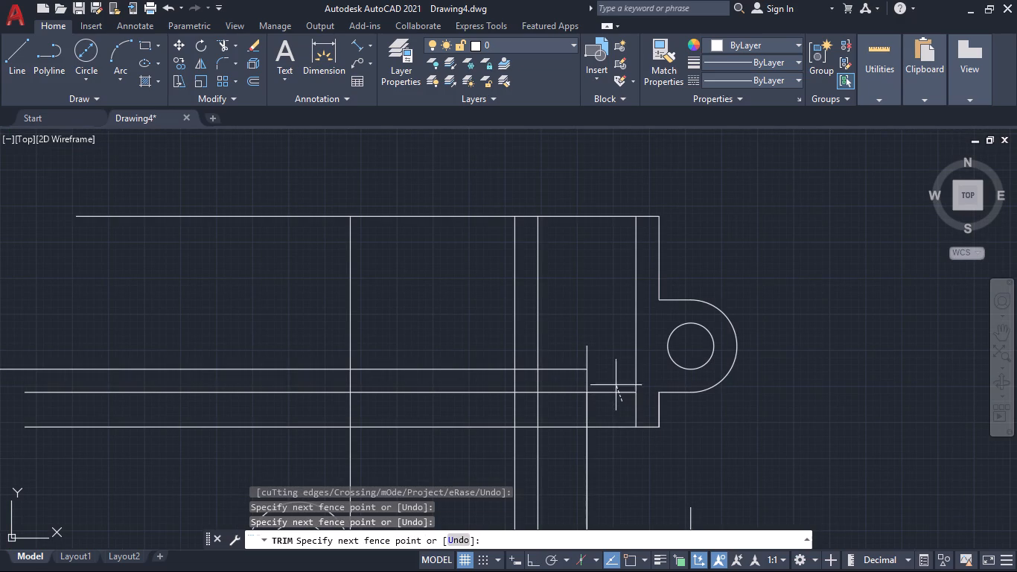
pyautogui.click(615, 372)
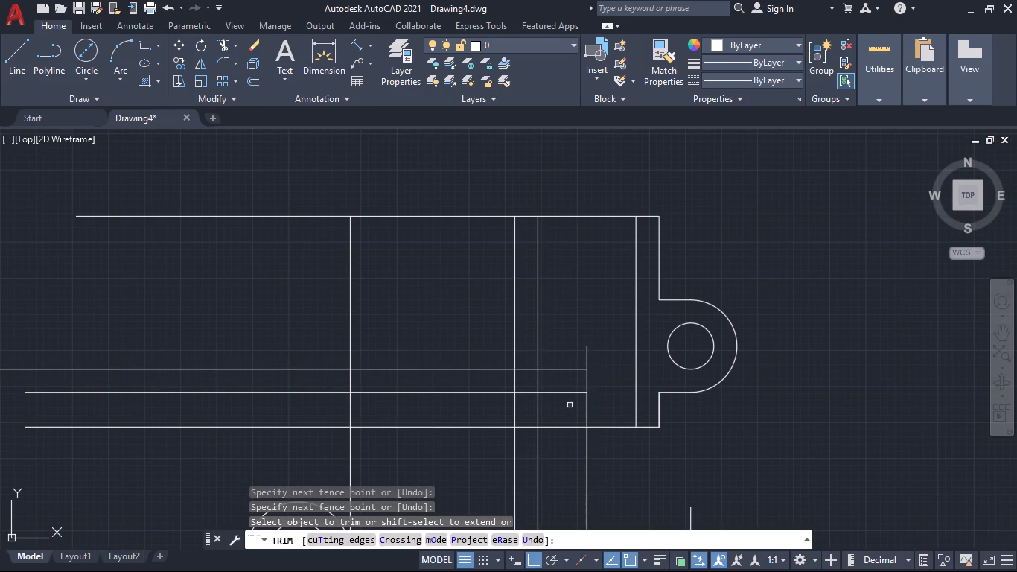
pyautogui.click(570, 405)
pyautogui.click(569, 334)
pyautogui.click(529, 406)
pyautogui.click(528, 363)
pyautogui.press('Escape')
# Offset the top edge downward by 9 units.
pyautogui.press('o')
pyautogui.press('Return')
pyautogui.press('9')
pyautogui.press('Return')
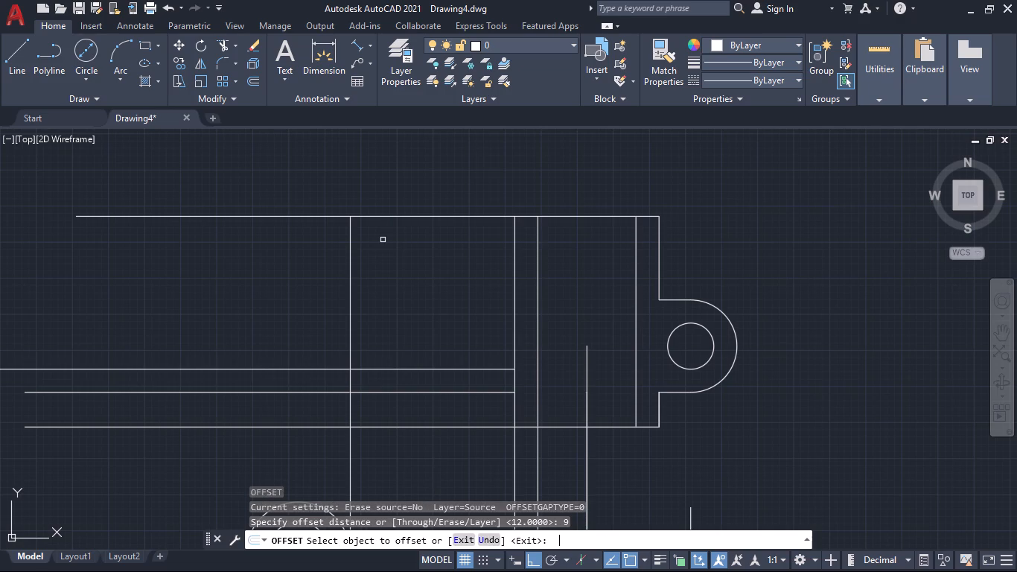
pyautogui.click(383, 214)
pyautogui.click(389, 264)
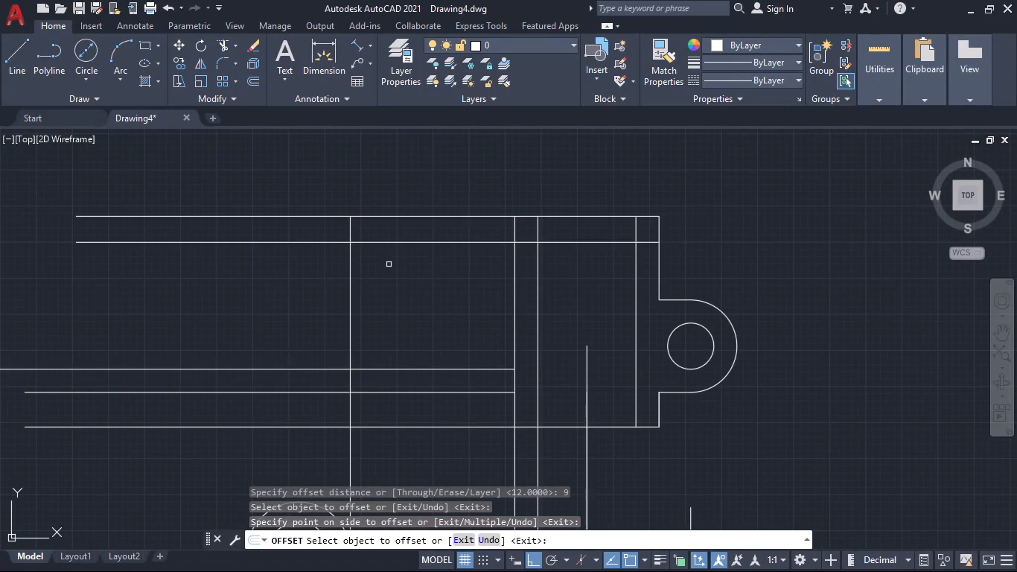
pyautogui.press('Escape')
# Trim the offset line under the top edge out of the right-hand block, back to the block's leftmost vertical.
pyautogui.write('tr')
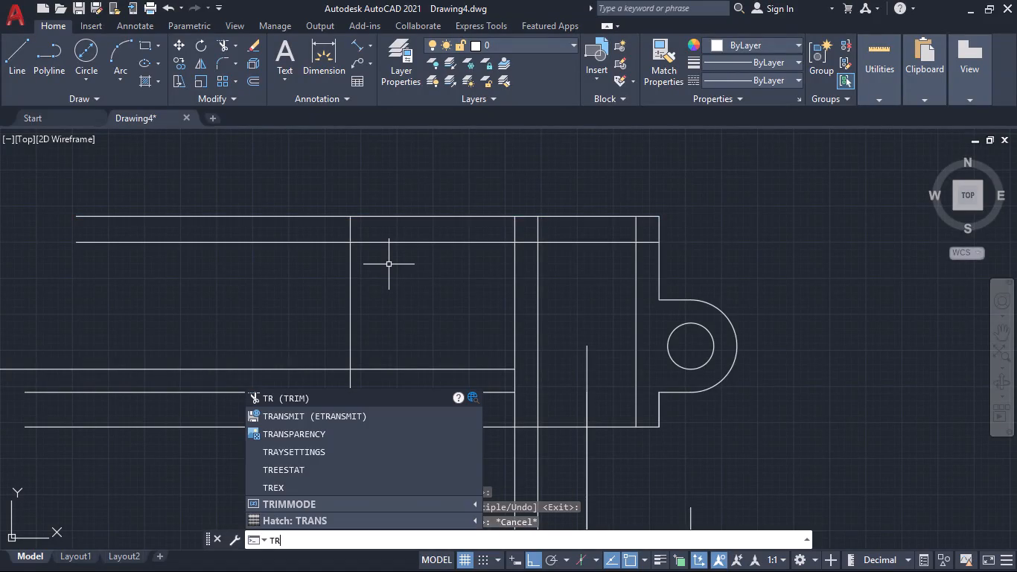
pyautogui.press('Return')
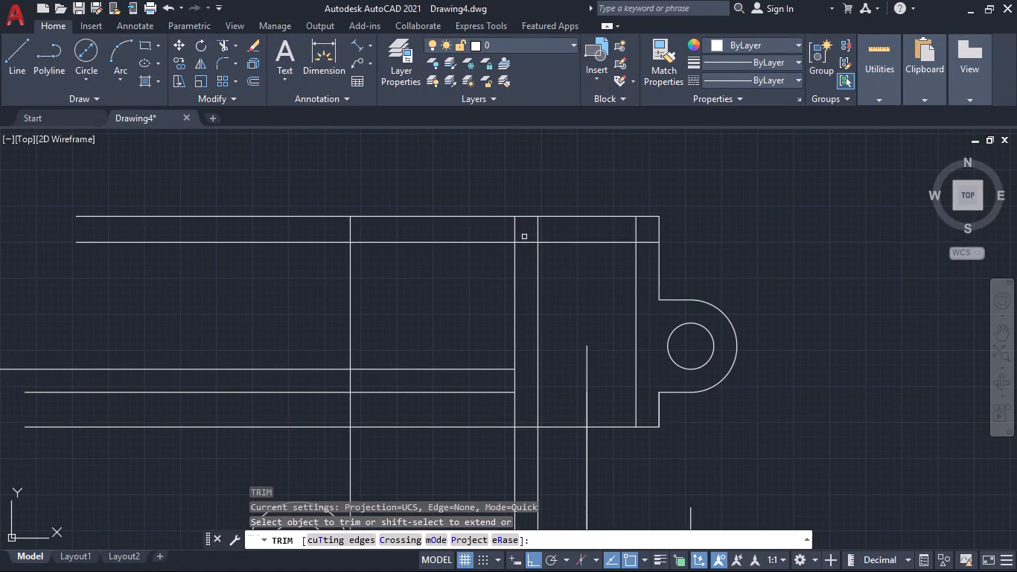
pyautogui.click(526, 237)
pyautogui.click(526, 256)
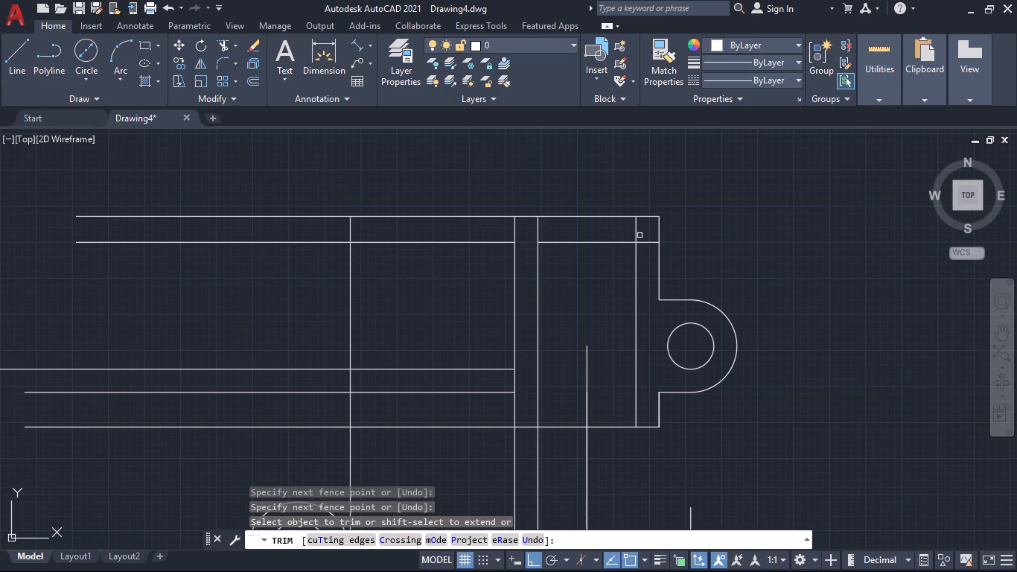
pyautogui.click(645, 235)
pyautogui.click(645, 252)
pyautogui.click(610, 236)
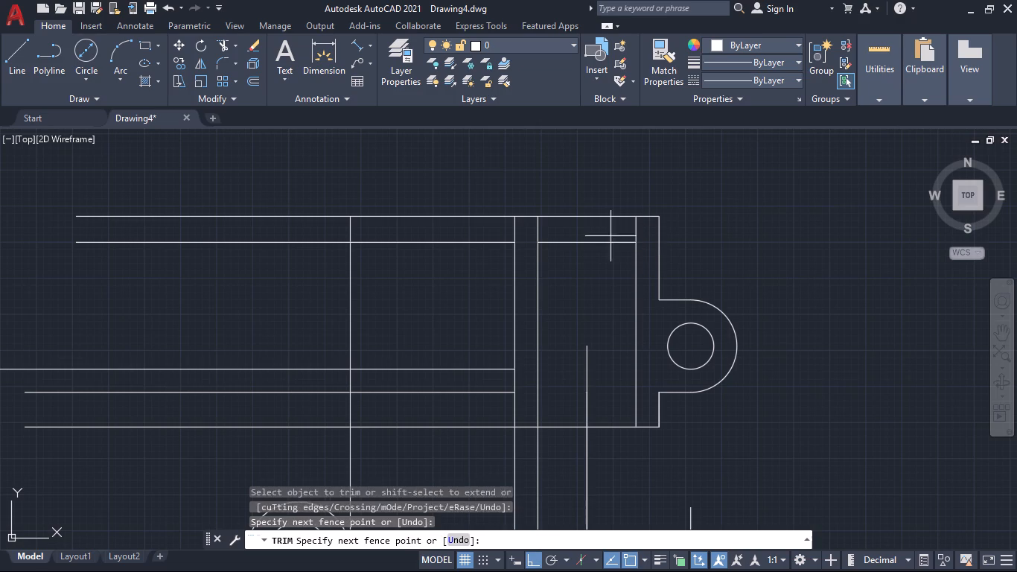
pyautogui.click(608, 258)
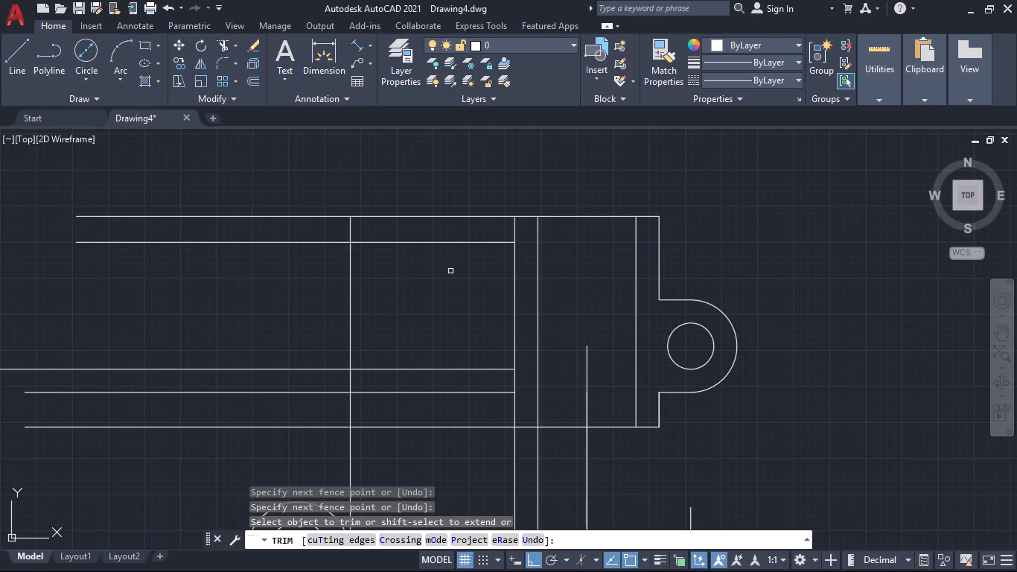
# Trim away the original top edge left of the right-hand block and the vertical stub rising above the offset line.
pyautogui.click(497, 211)
pyautogui.click(474, 222)
pyautogui.click(383, 226)
pyautogui.click(292, 203)
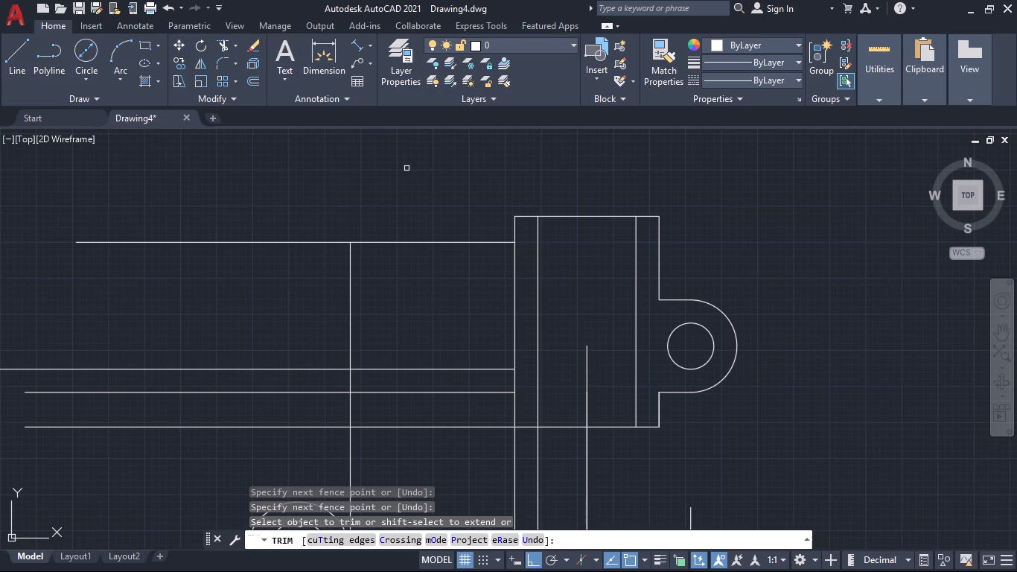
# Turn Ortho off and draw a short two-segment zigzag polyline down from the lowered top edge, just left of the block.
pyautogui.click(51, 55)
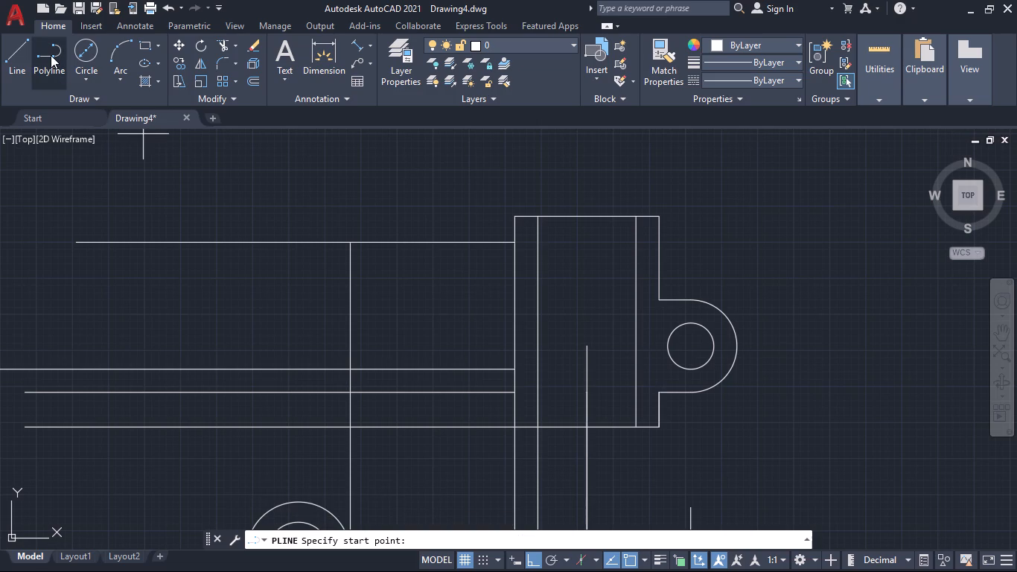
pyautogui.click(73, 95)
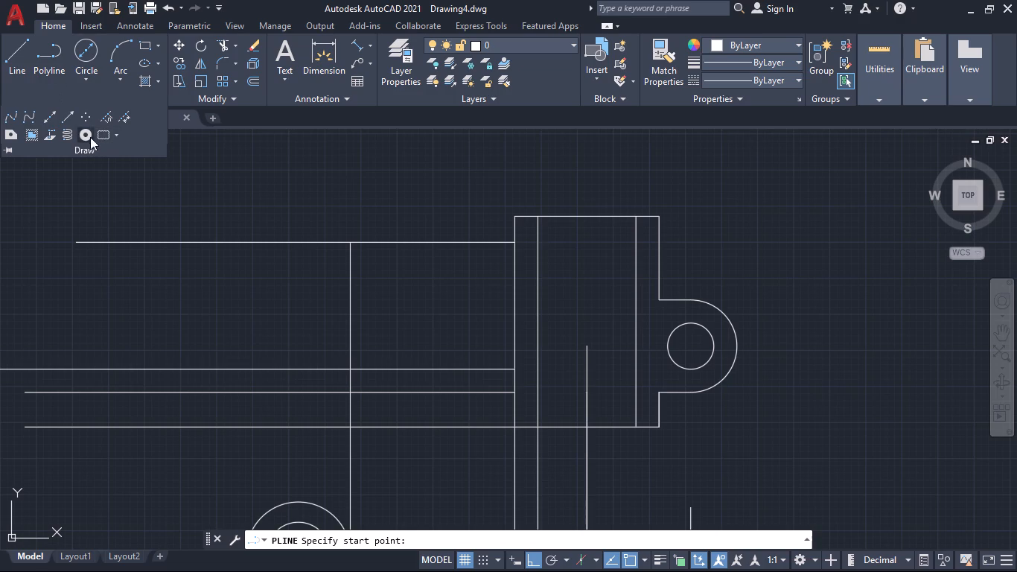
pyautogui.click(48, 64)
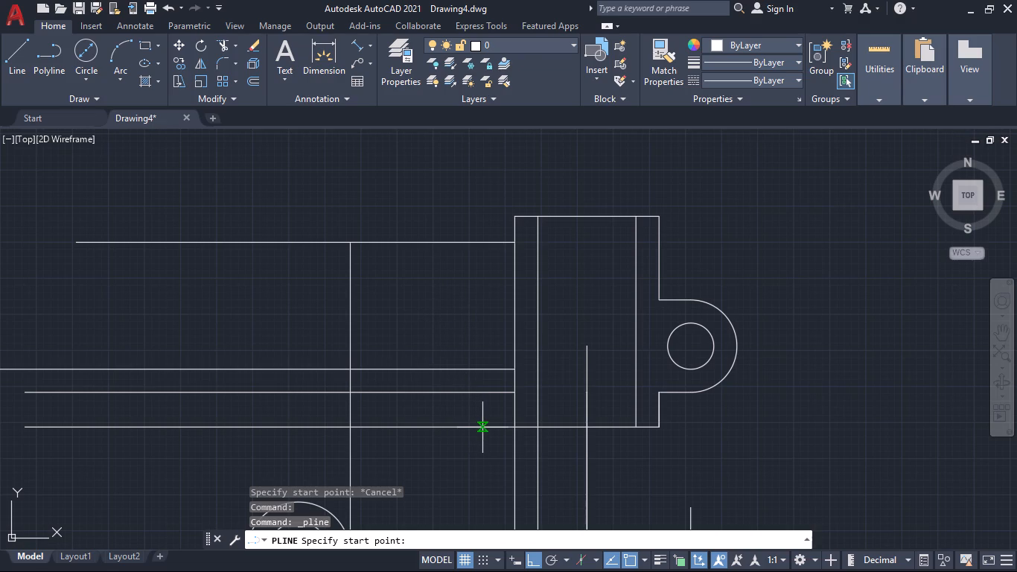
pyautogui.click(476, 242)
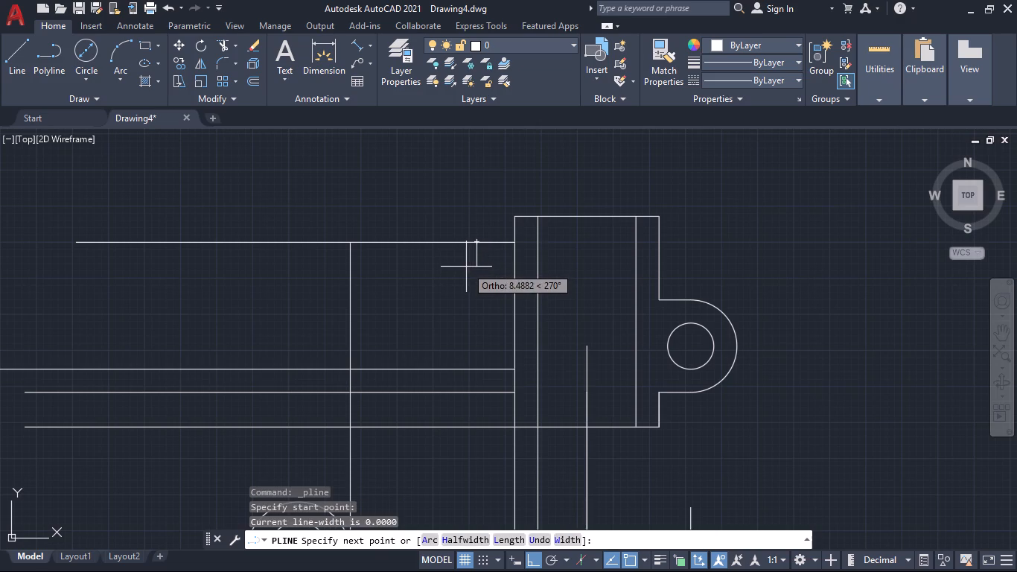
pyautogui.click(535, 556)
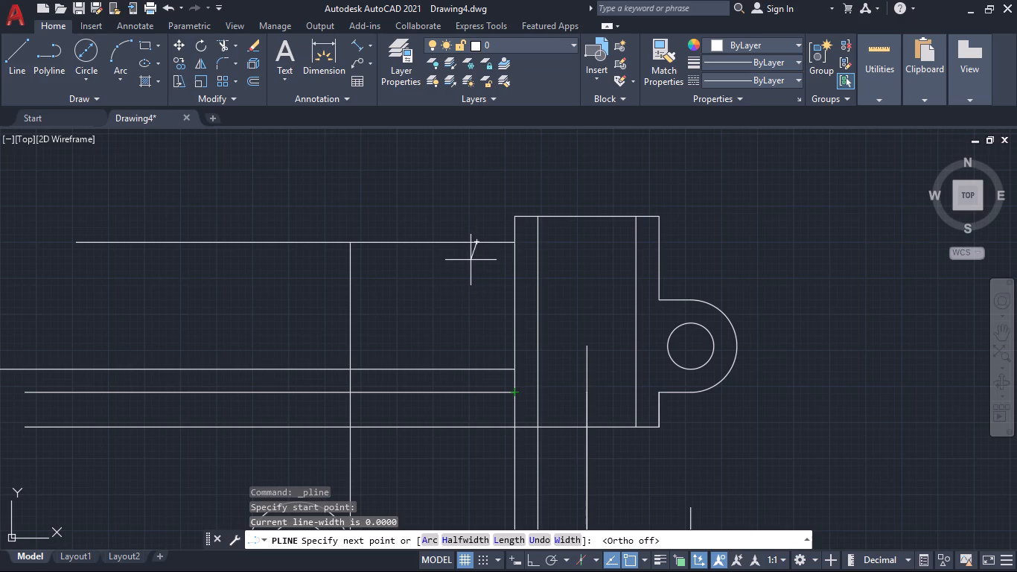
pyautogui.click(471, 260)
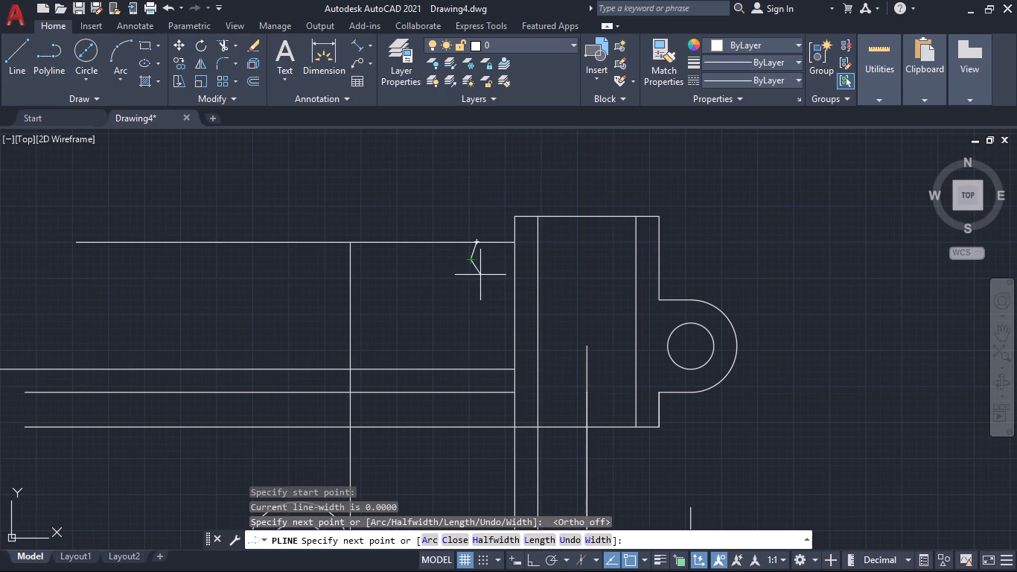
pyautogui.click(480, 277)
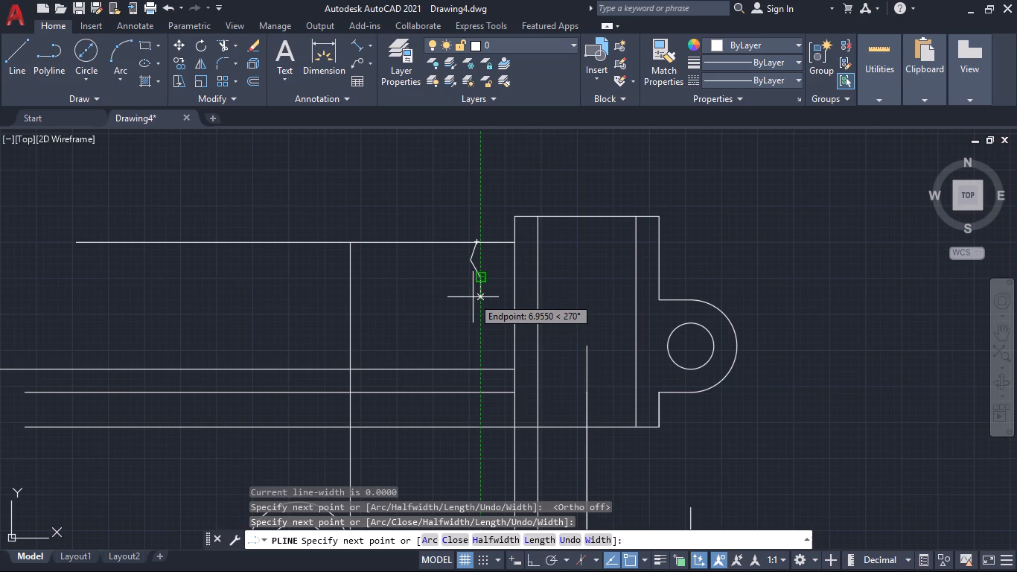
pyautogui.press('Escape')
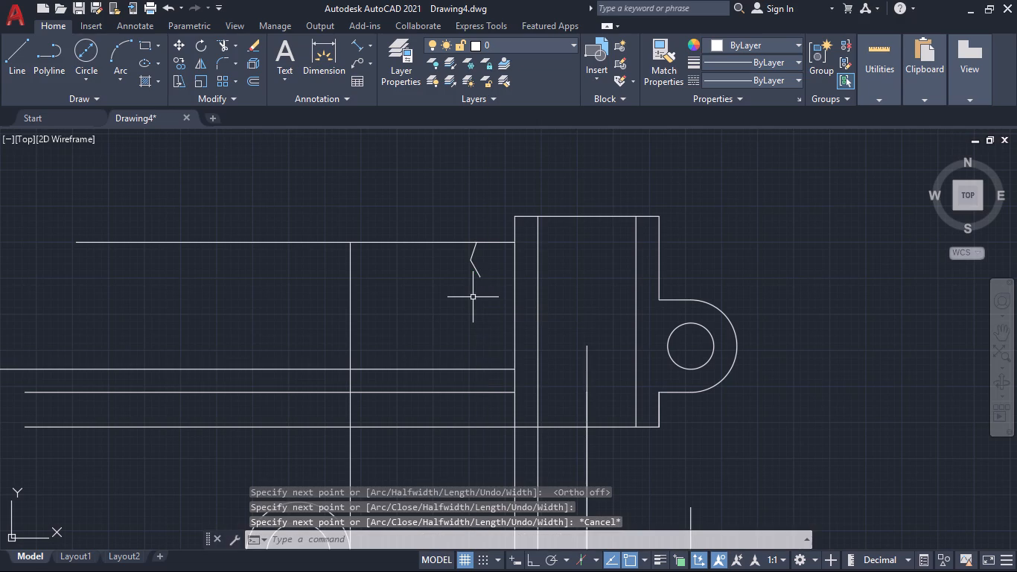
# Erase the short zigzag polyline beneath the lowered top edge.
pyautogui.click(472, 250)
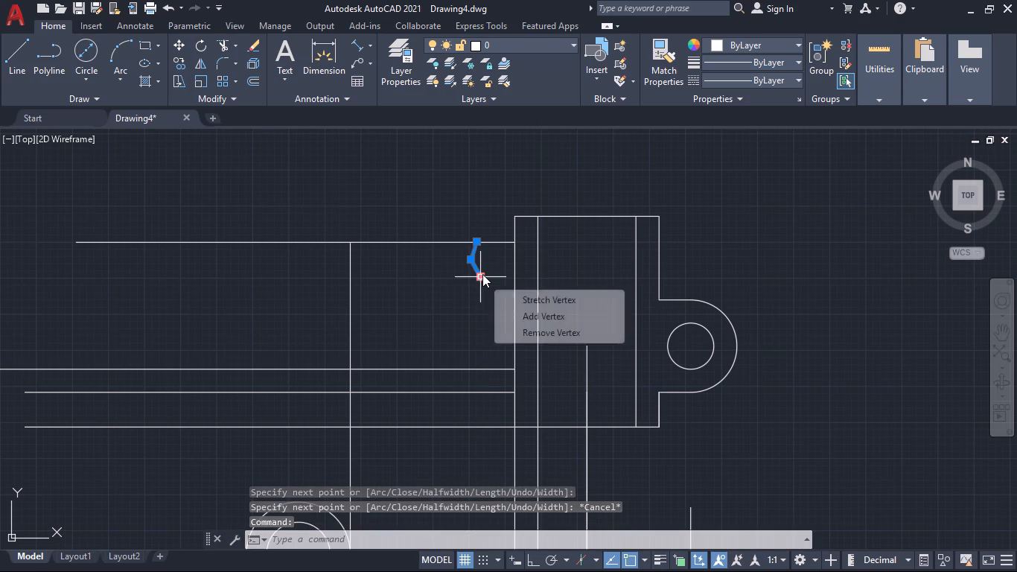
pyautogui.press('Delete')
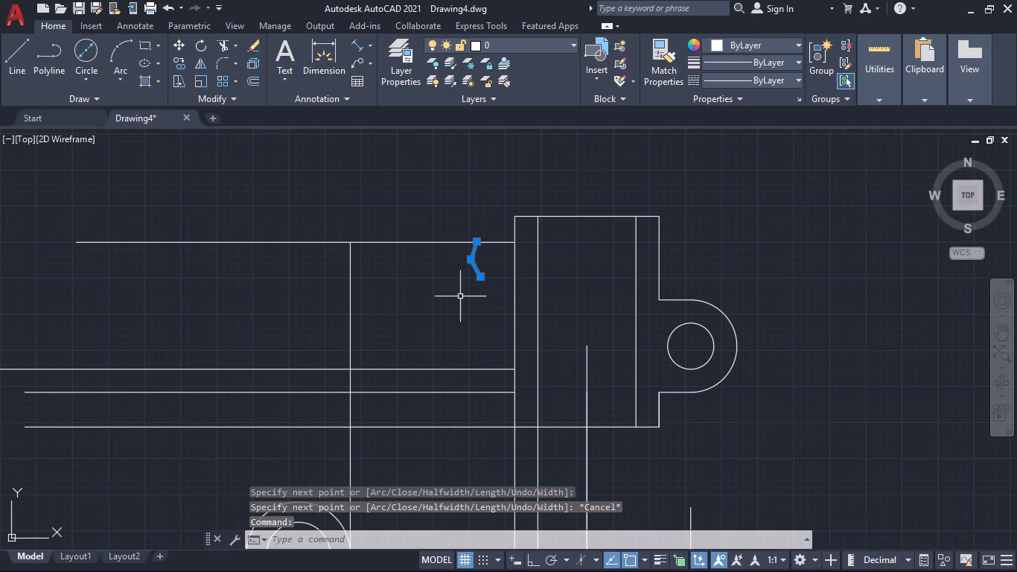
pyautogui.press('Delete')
# Draw a wavy six-point spline from the lowered top edge, just left of the block, down to the lower of the two close horizontal lines.
pyautogui.write('spl')
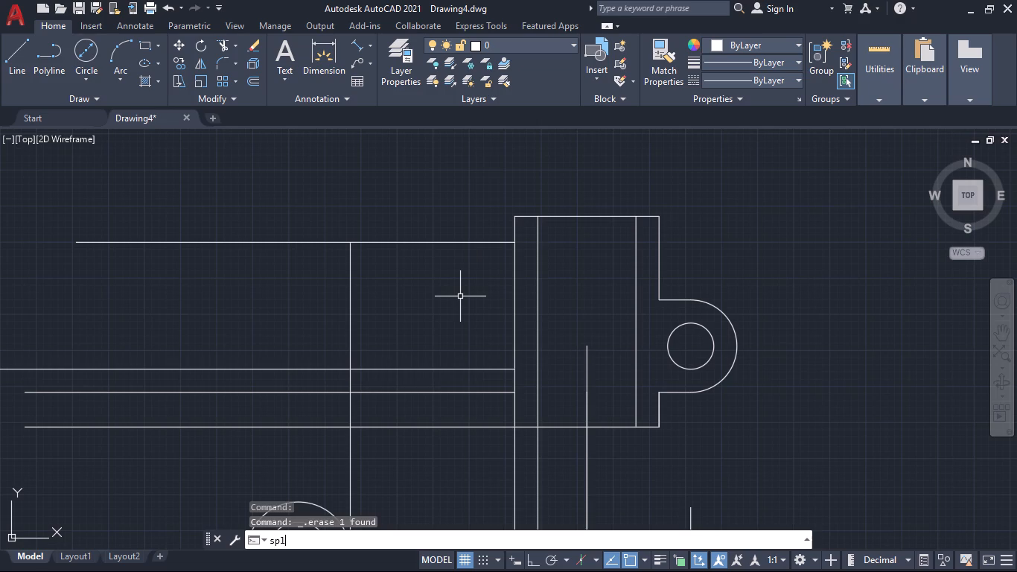
pyautogui.press('Return')
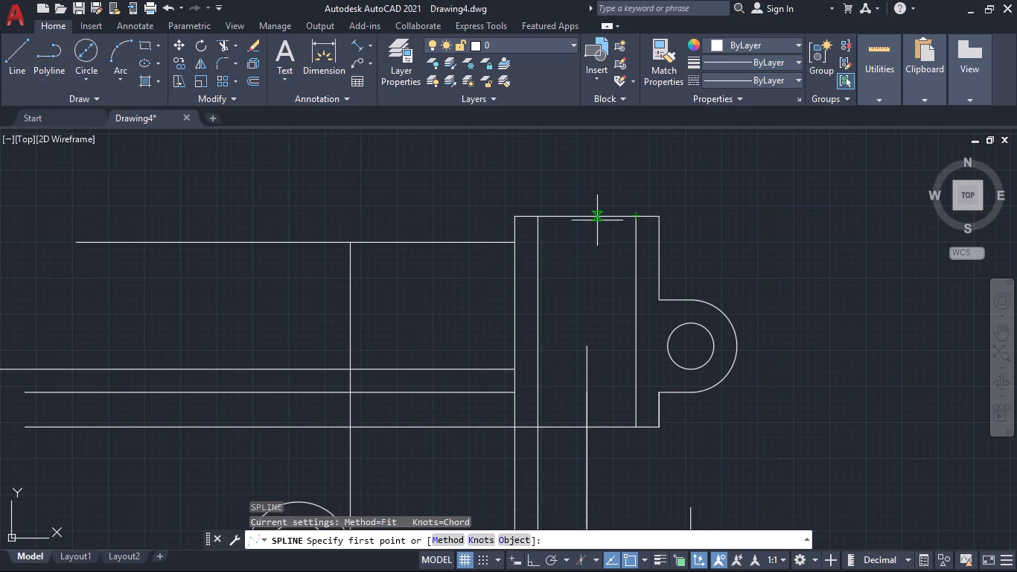
pyautogui.click(488, 244)
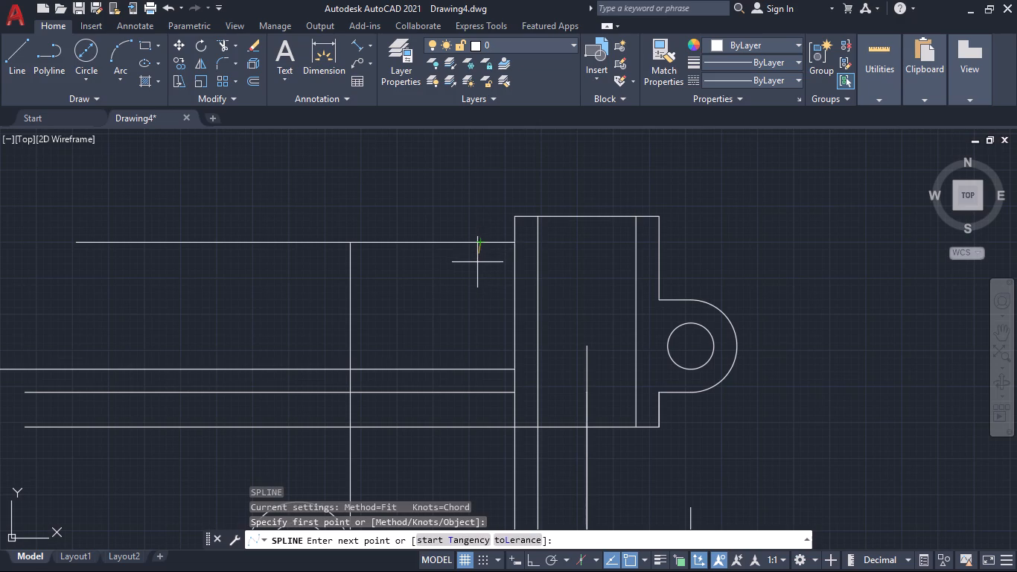
pyautogui.click(474, 253)
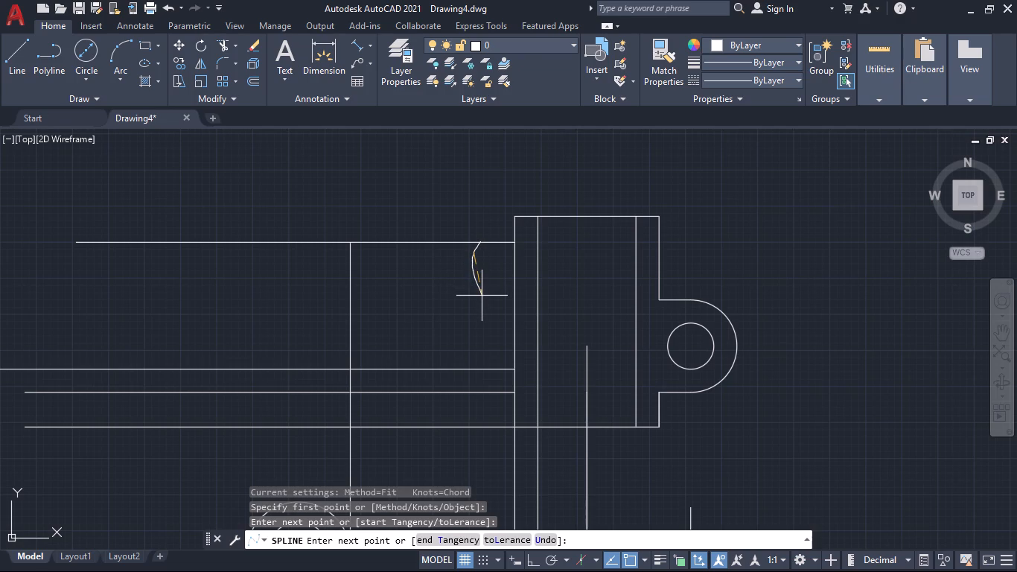
pyautogui.click(482, 296)
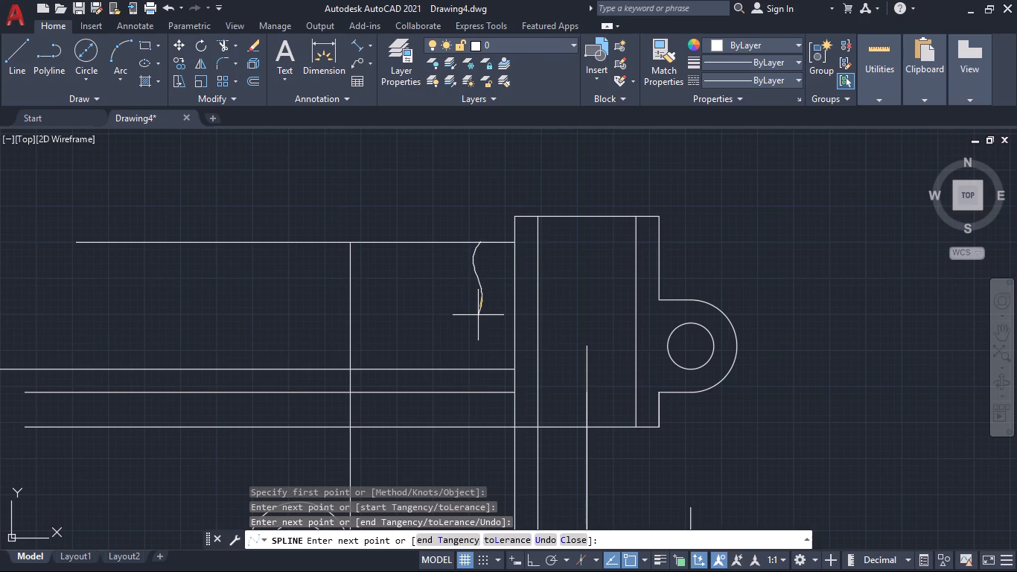
pyautogui.click(465, 329)
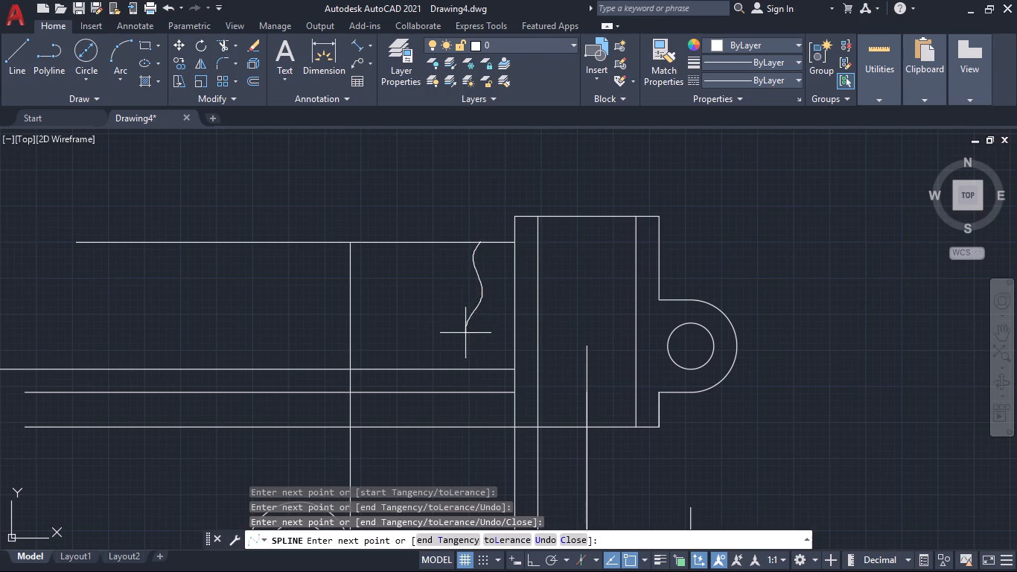
pyautogui.click(472, 343)
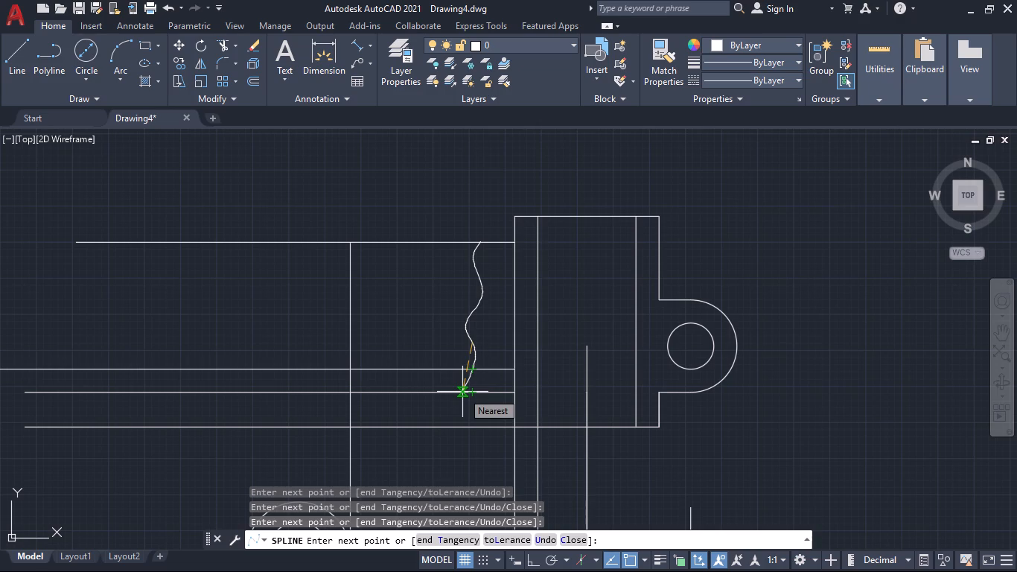
pyautogui.click(462, 392)
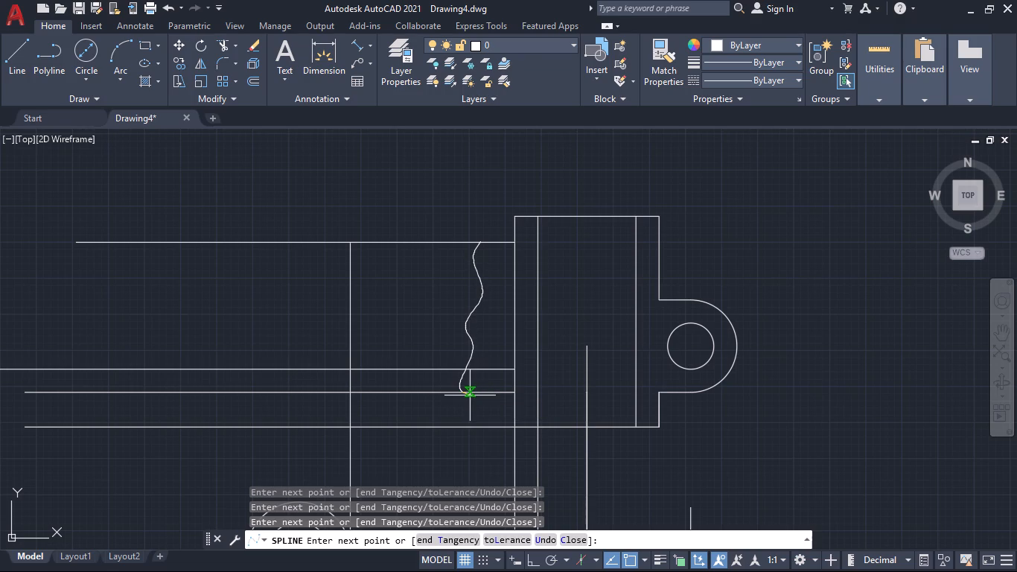
pyautogui.press('Return')
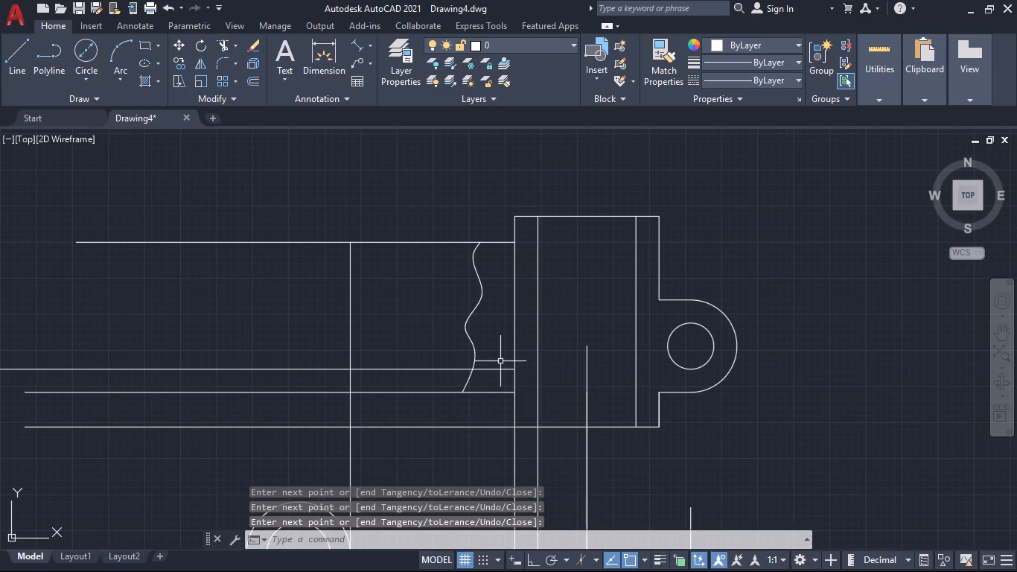
# Reshape the spline by moving its second-to-last fit point slightly down and sliding its bottom end left along the lower horizontal line.
pyautogui.click(476, 357)
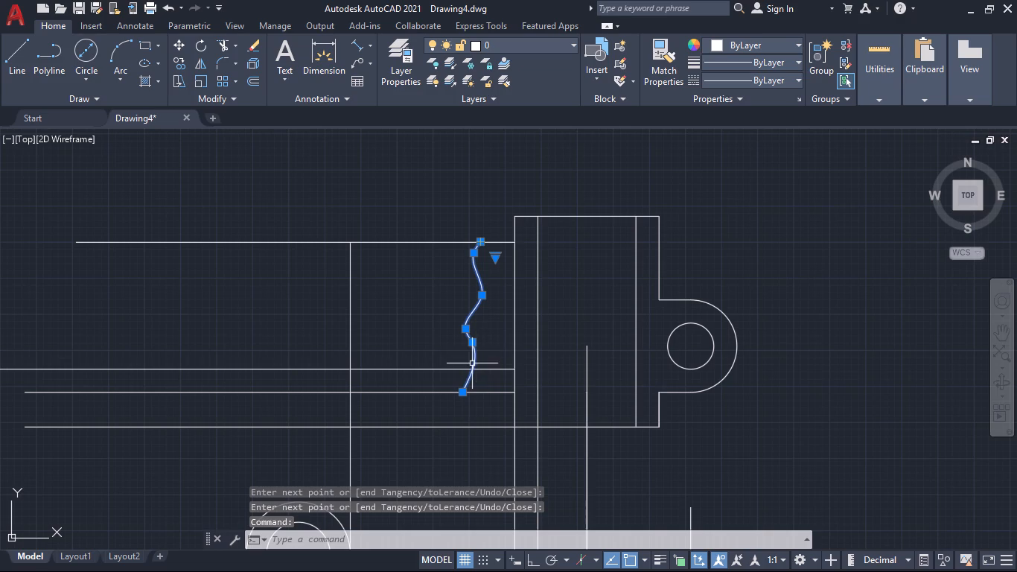
pyautogui.click(472, 344)
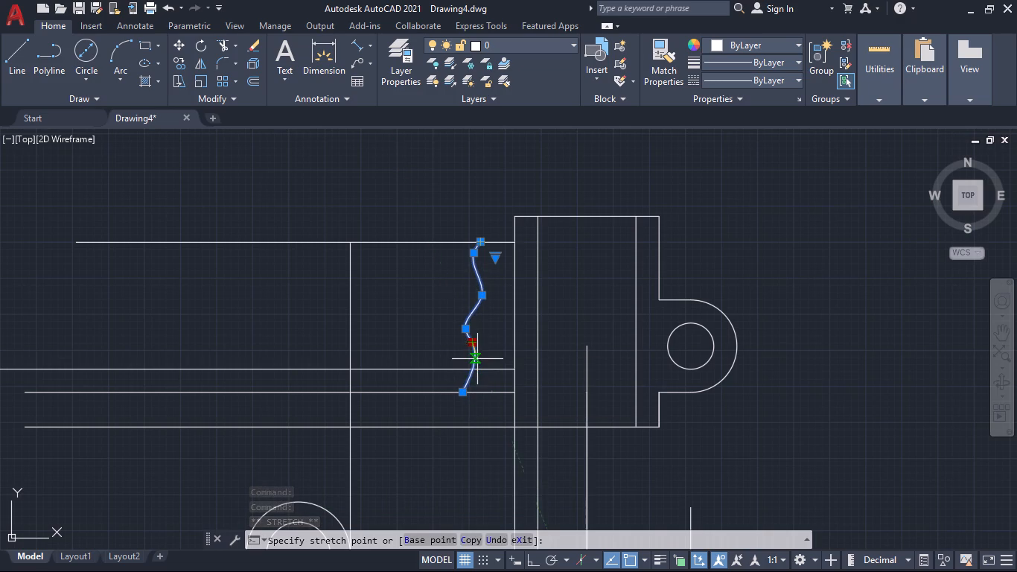
pyautogui.click(478, 360)
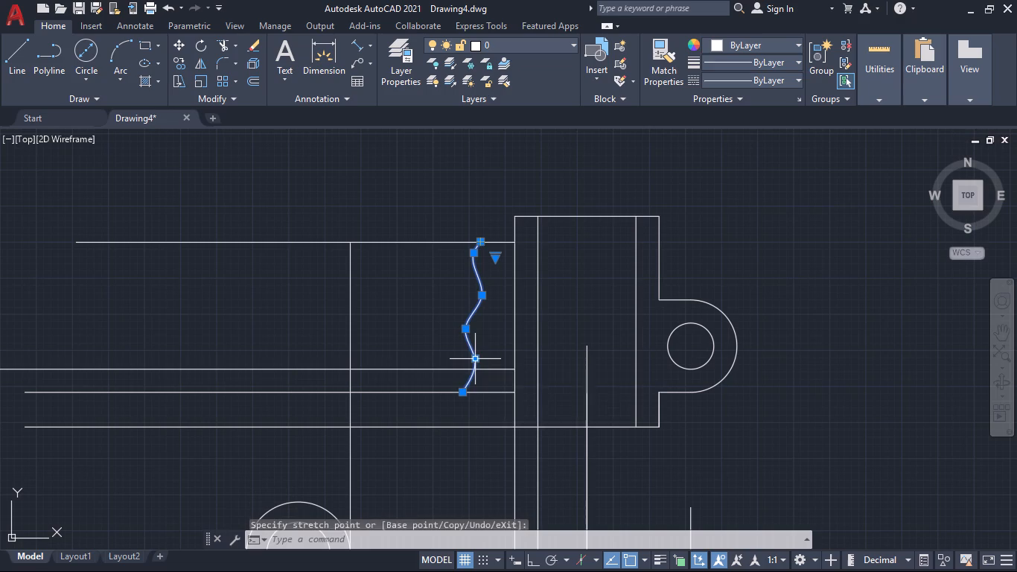
pyautogui.click(464, 392)
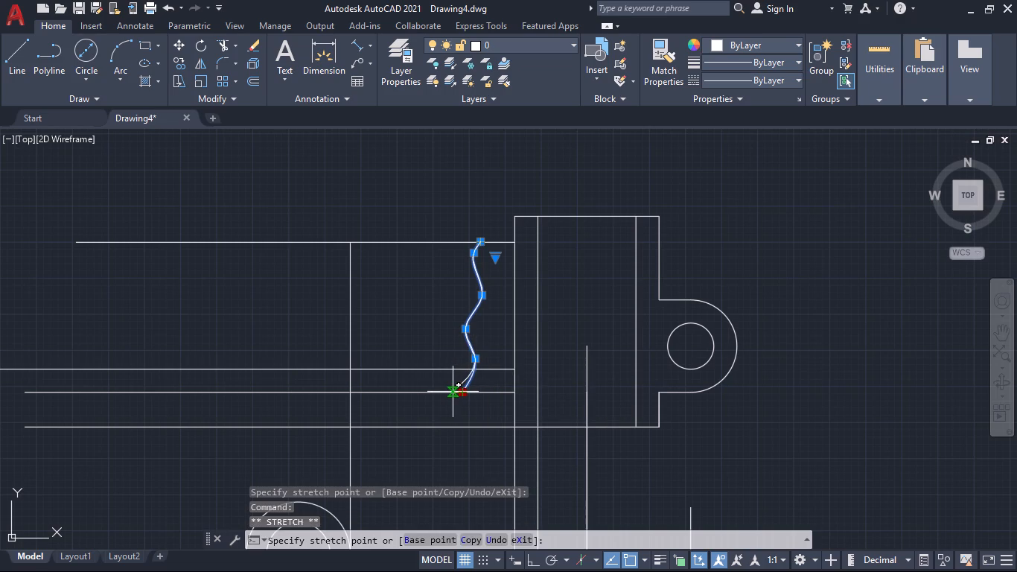
pyautogui.click(447, 393)
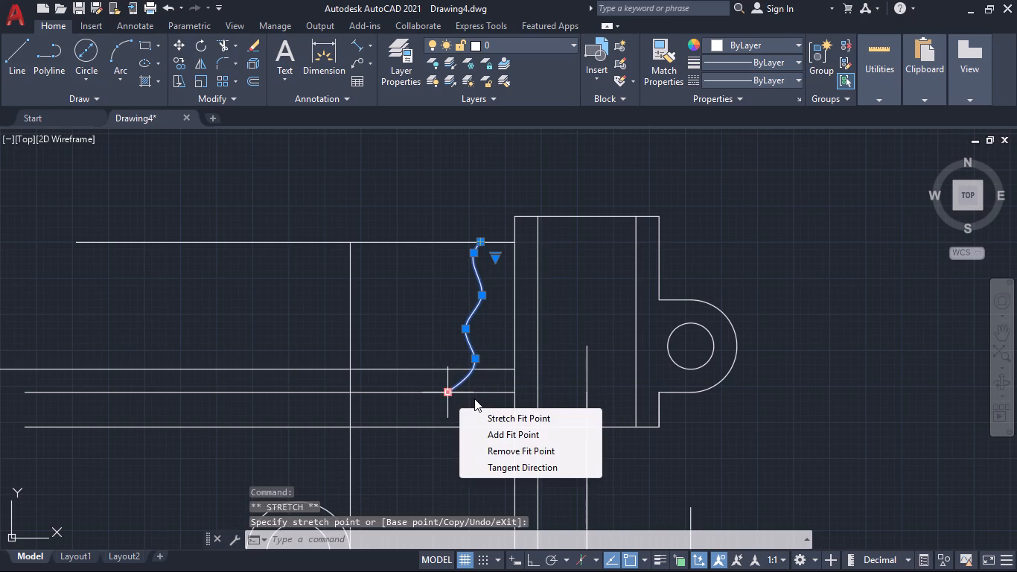
pyautogui.click(426, 333)
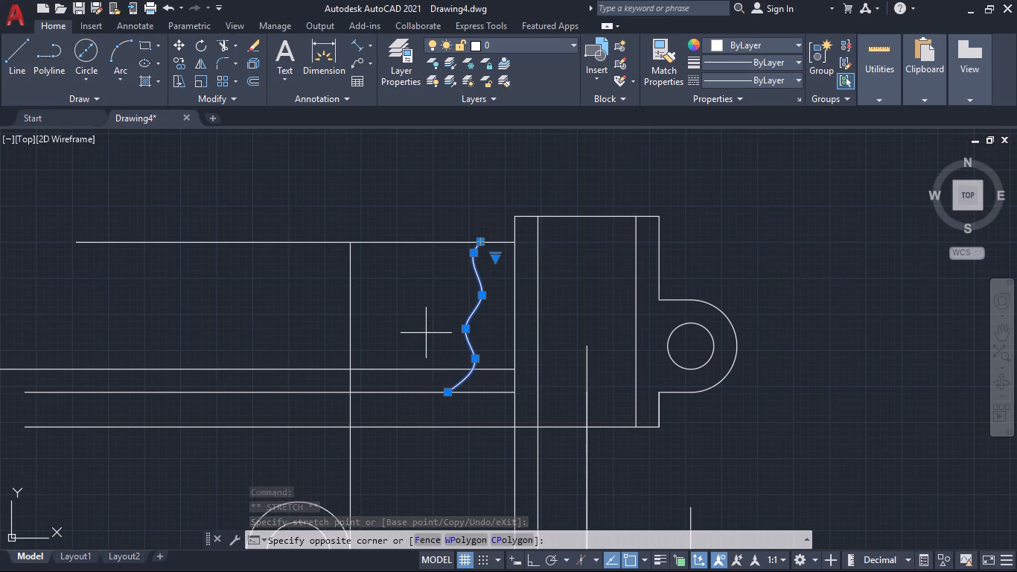
pyautogui.click(426, 333)
pyautogui.press('Escape')
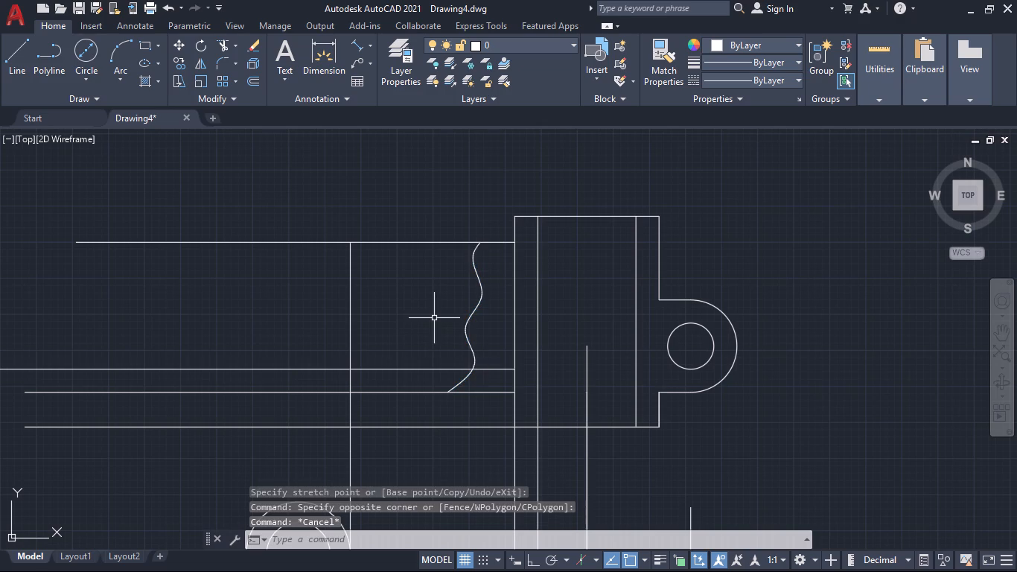
# Trim the upper of the two close horizontal lines between the spline and the right-hand block.
pyautogui.write('tr')
pyautogui.press('Return')
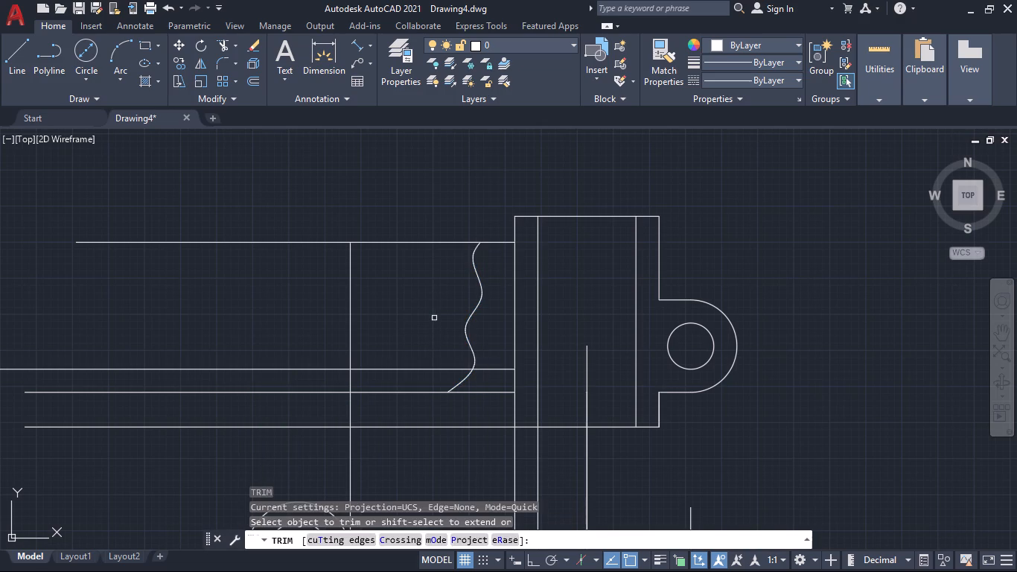
pyautogui.click(488, 351)
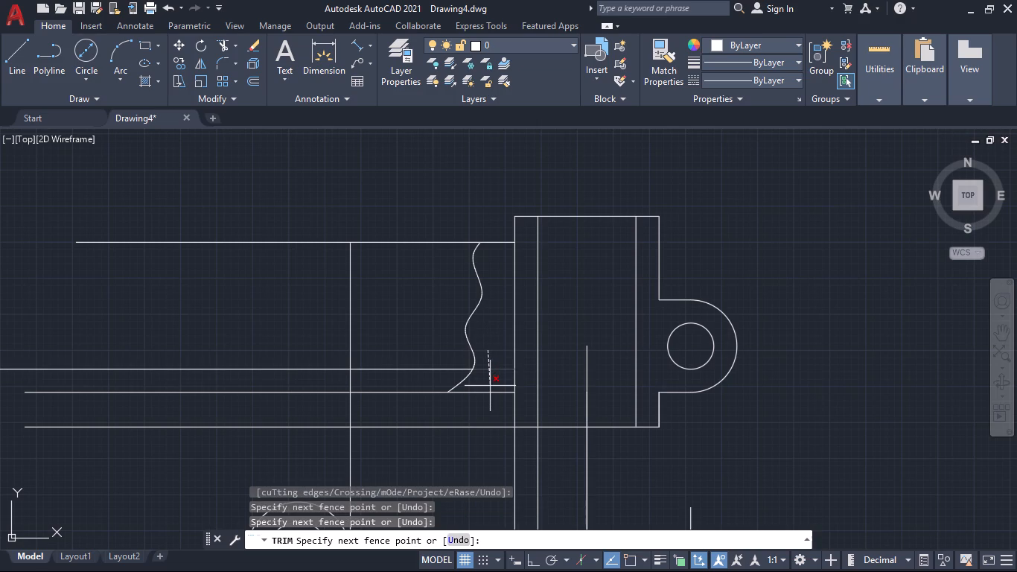
pyautogui.click(490, 386)
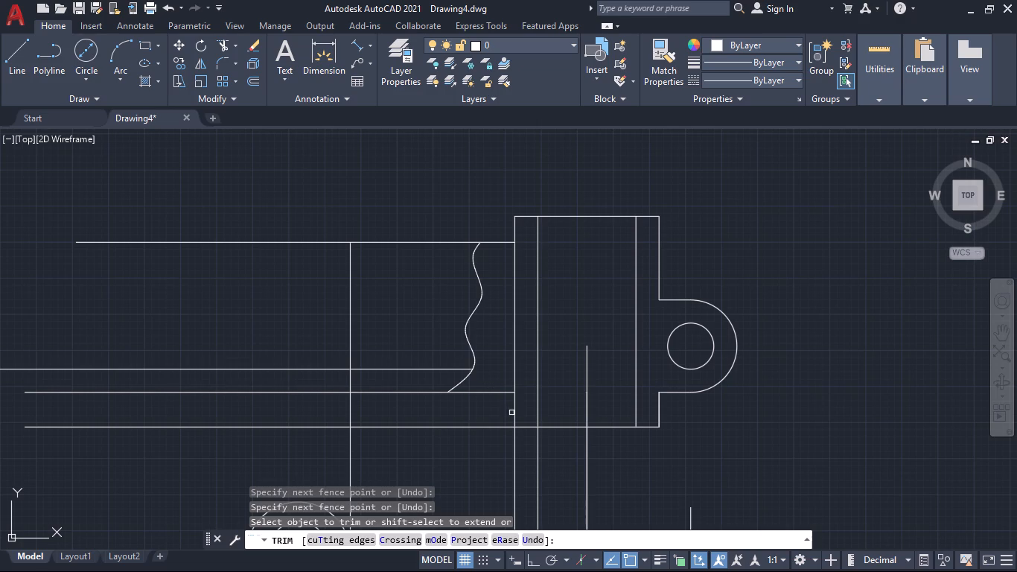
# Trim away the bottom edge line left of the block and the block's vertical lines extending below that edge.
pyautogui.click(482, 422)
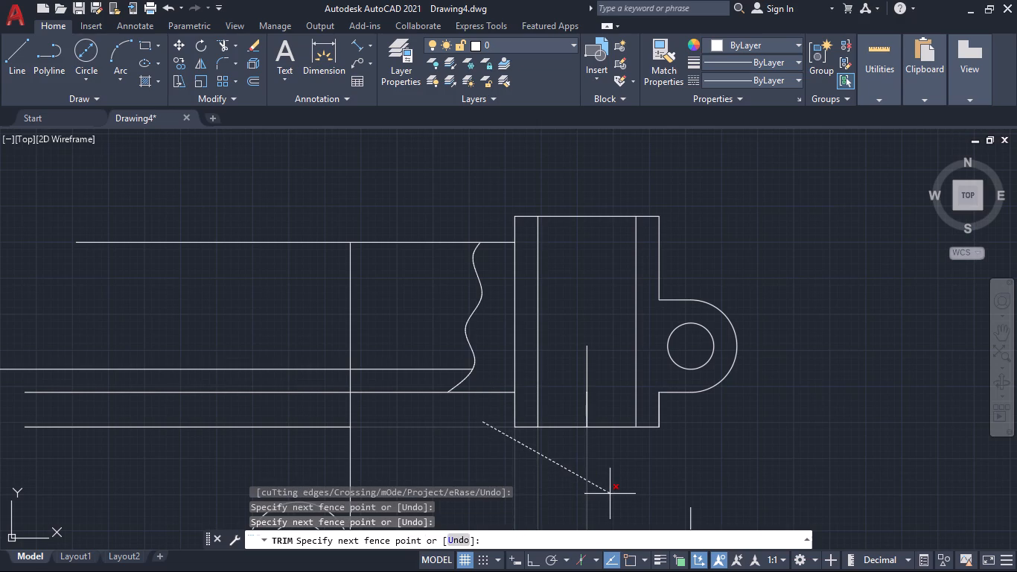
pyautogui.click(610, 494)
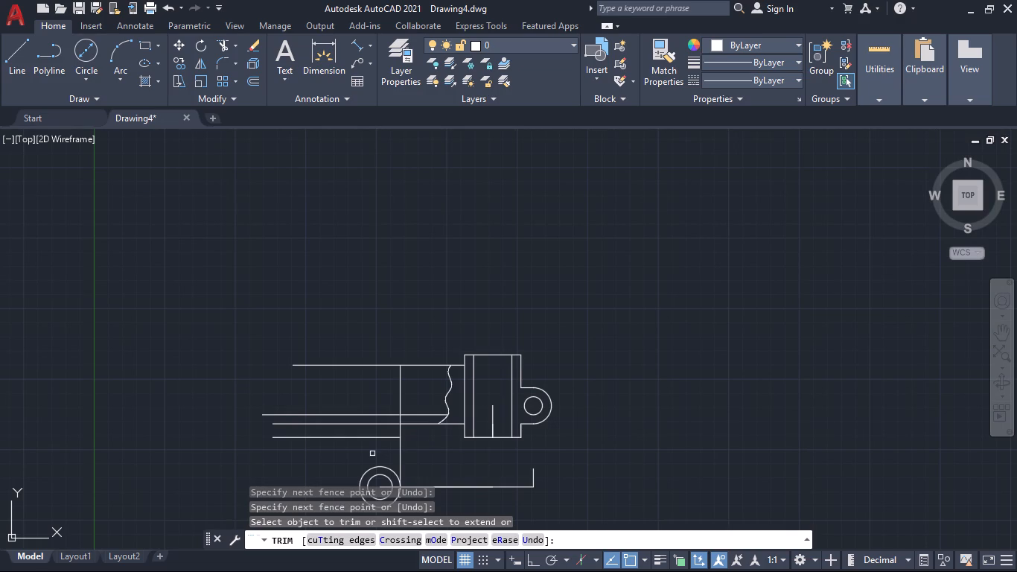
pyautogui.click(386, 429)
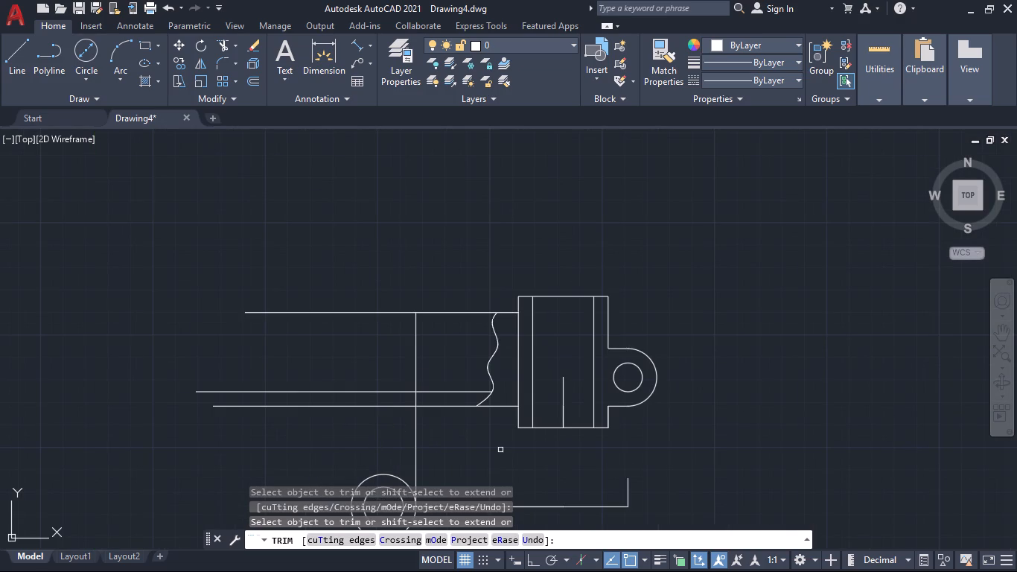
pyautogui.press('Escape')
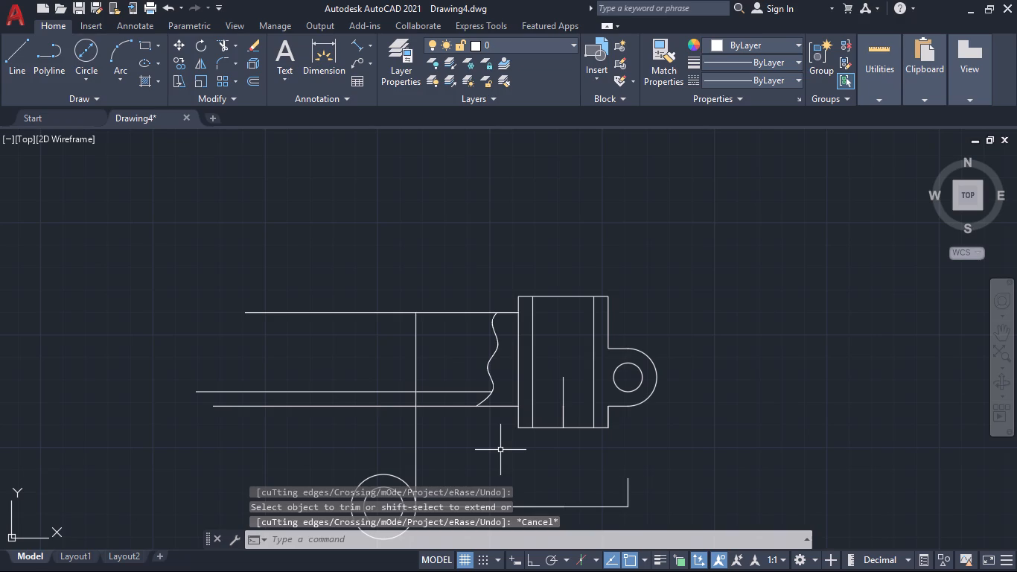
# Turn Ortho on and draw a vertical ray upward from the left quadrant of the lower-left outer circle.
pyautogui.write('ray')
pyautogui.press('Return')
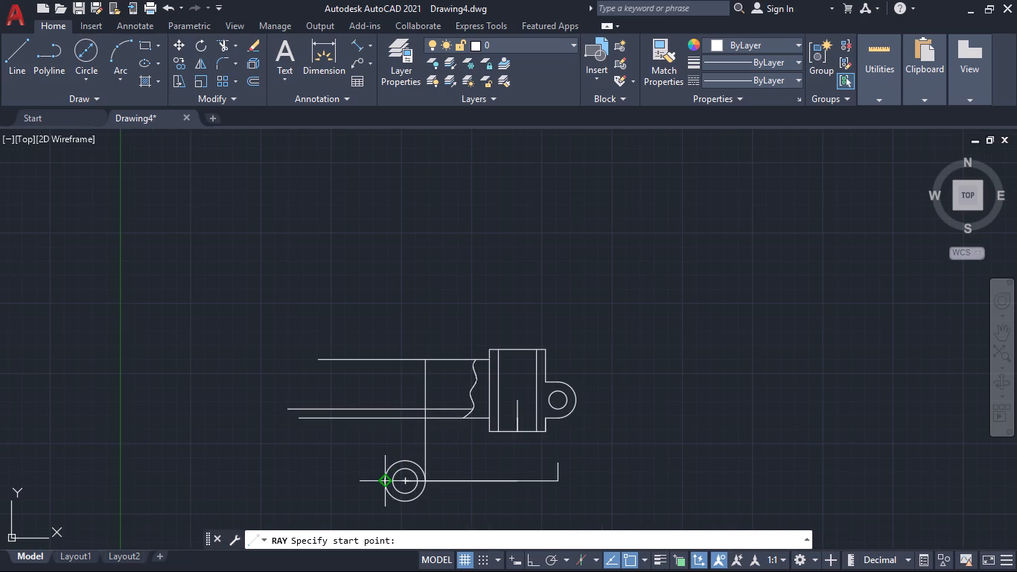
pyautogui.click(388, 468)
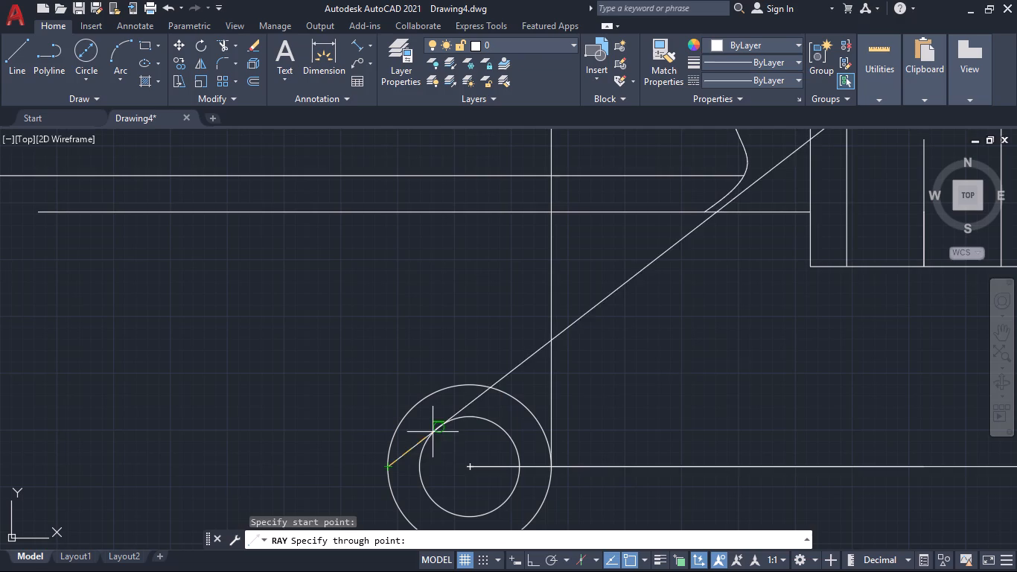
pyautogui.click(529, 559)
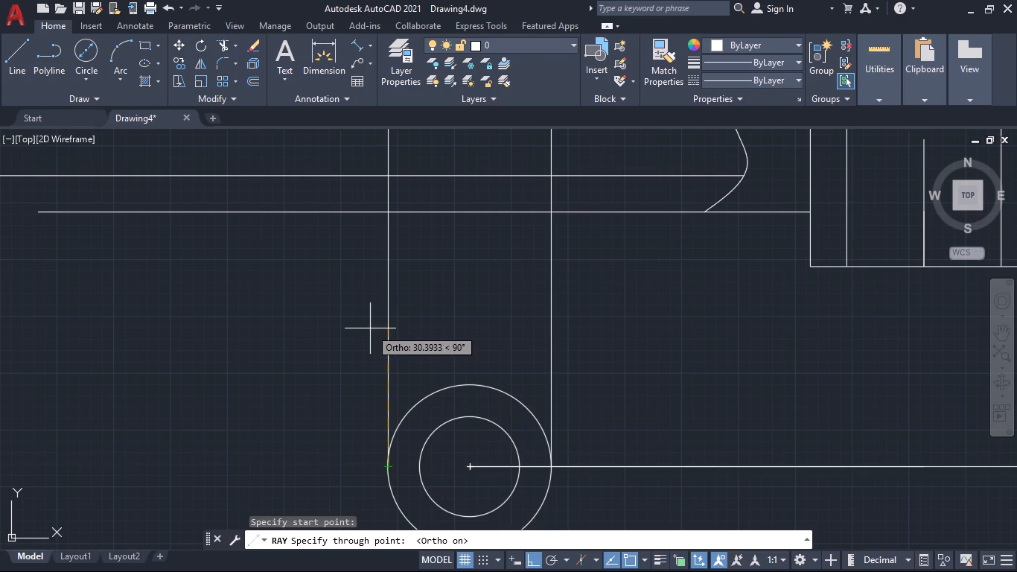
pyautogui.click(368, 304)
pyautogui.press('space')
# Draw a vertical ray upward from the centre of the lower-left circle pair through the outer circle's top quadrant.
pyautogui.press('space')
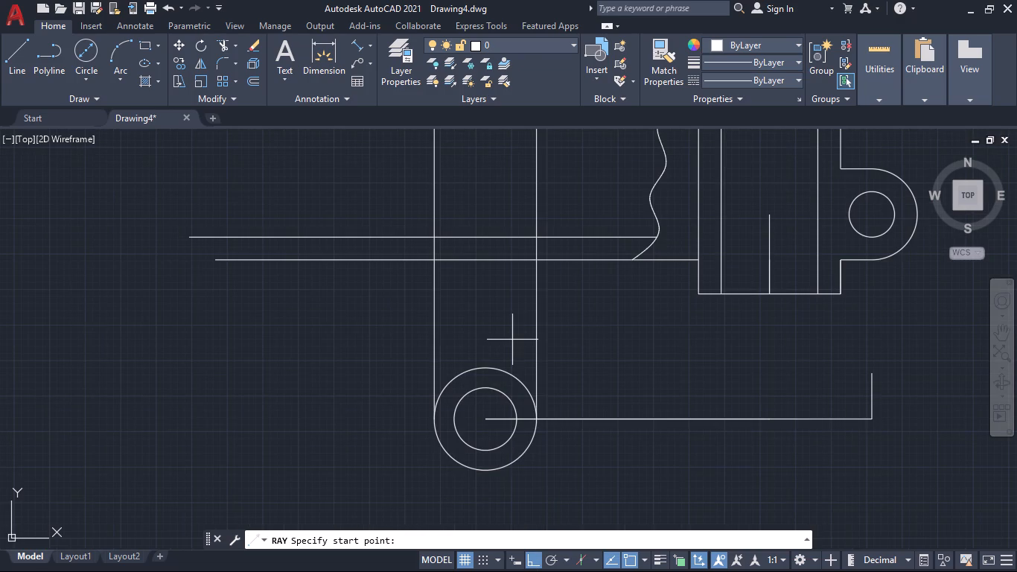
pyautogui.click(485, 417)
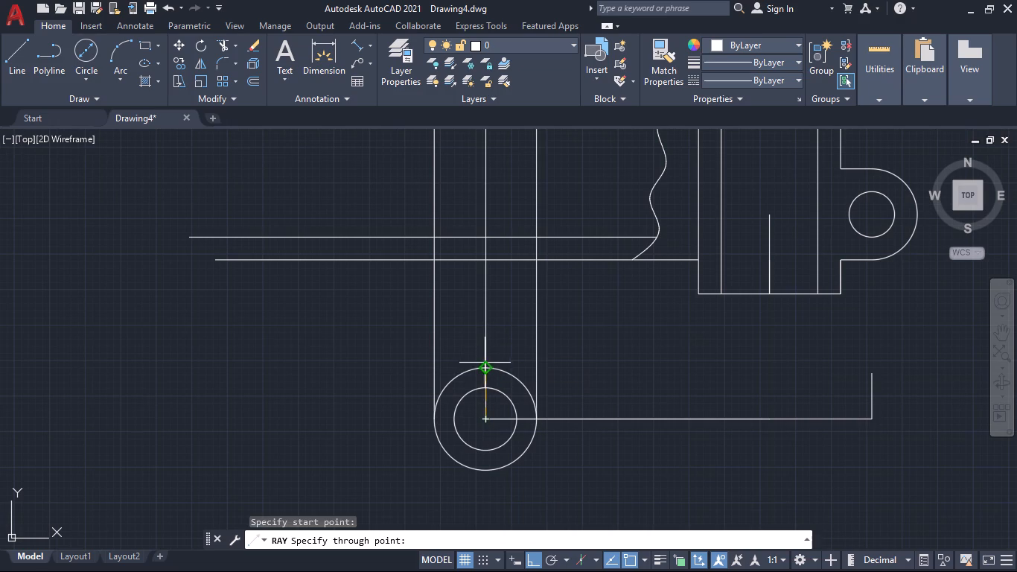
pyautogui.click(485, 366)
pyautogui.press('space')
pyautogui.press('space')
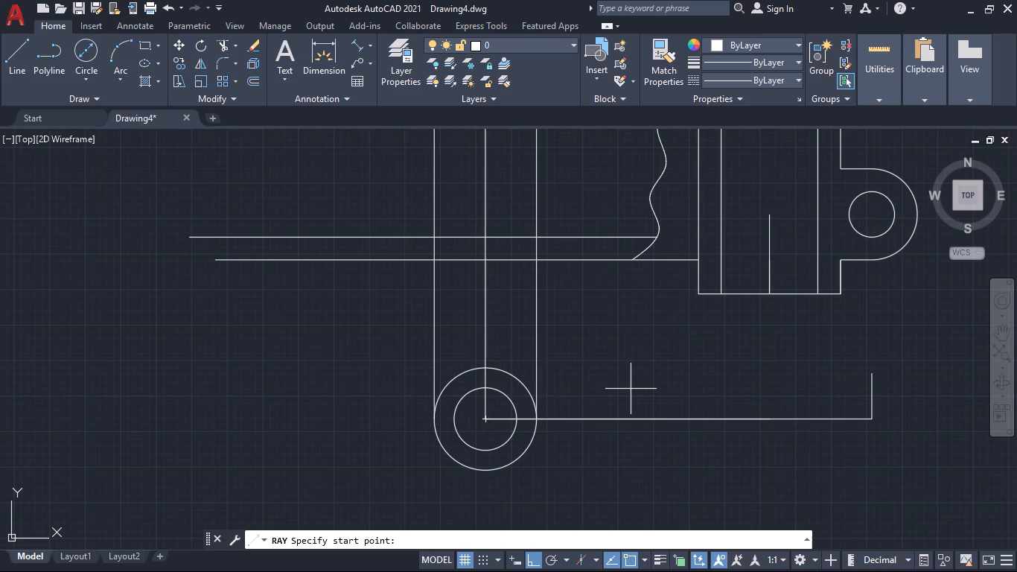
pyautogui.press('Escape')
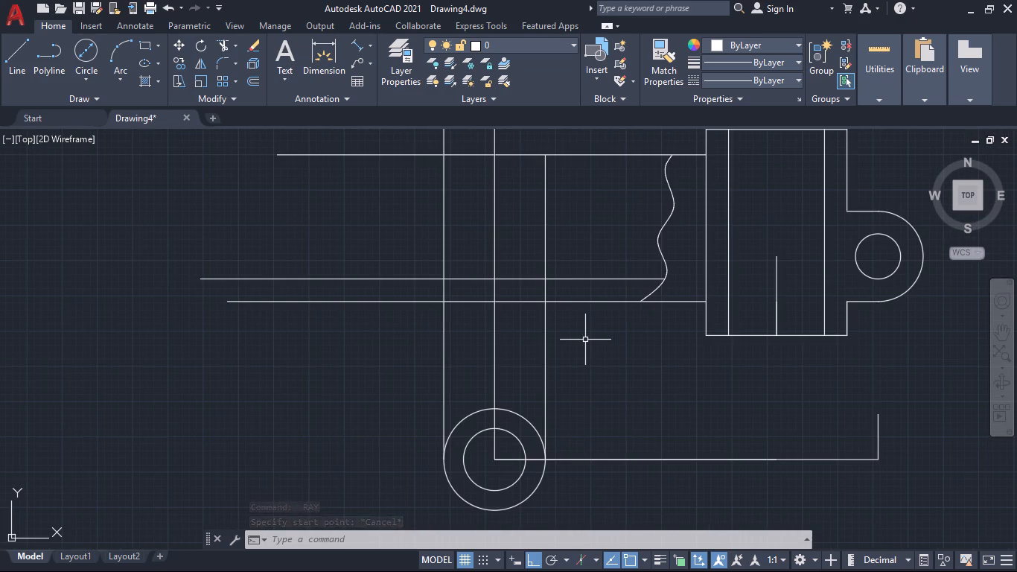
# Set the Fillet radius to 24.
pyautogui.press('f')
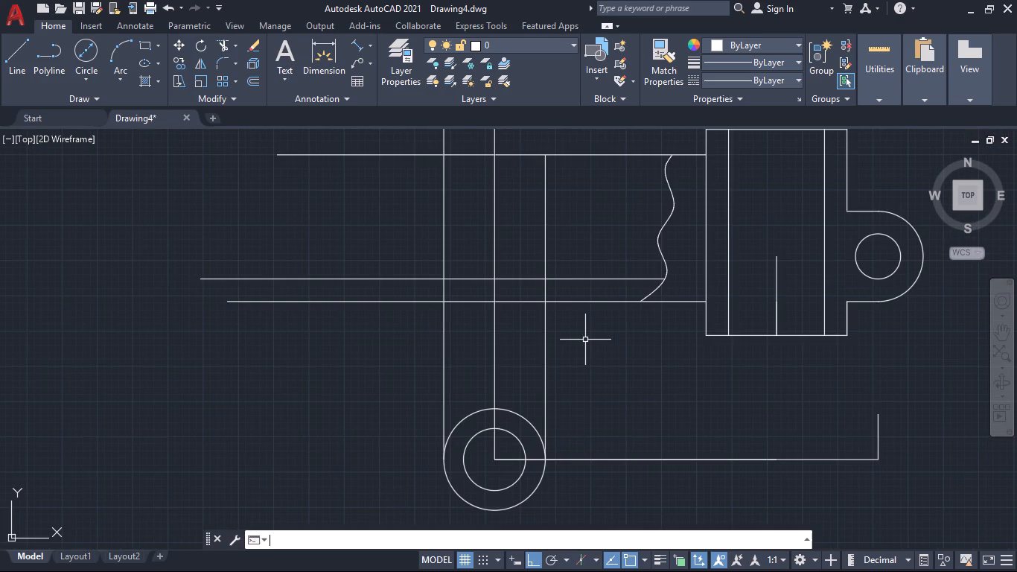
pyautogui.press('Return')
pyautogui.press('r')
pyautogui.press('Return')
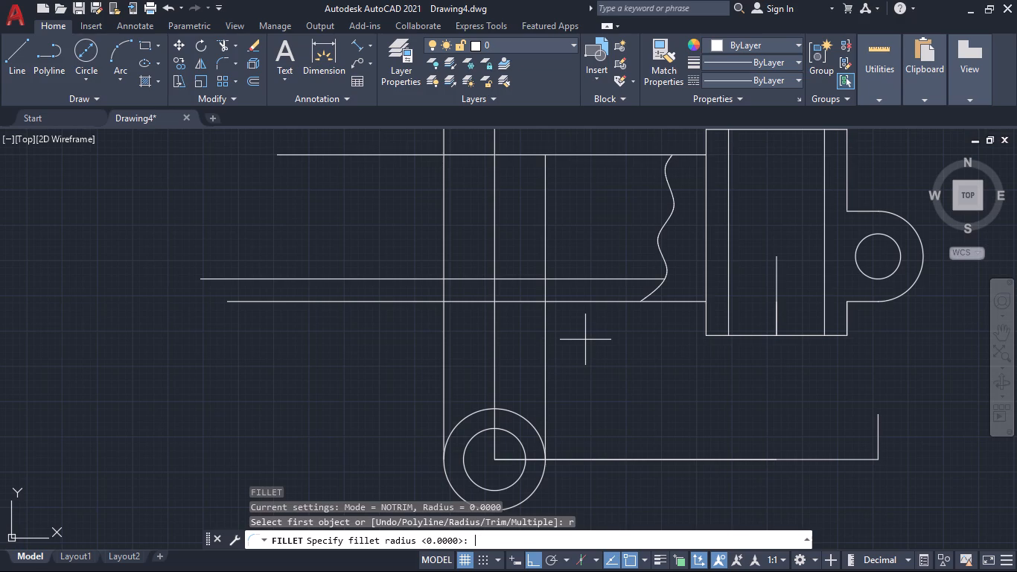
pyautogui.write('24')
pyautogui.press('Return')
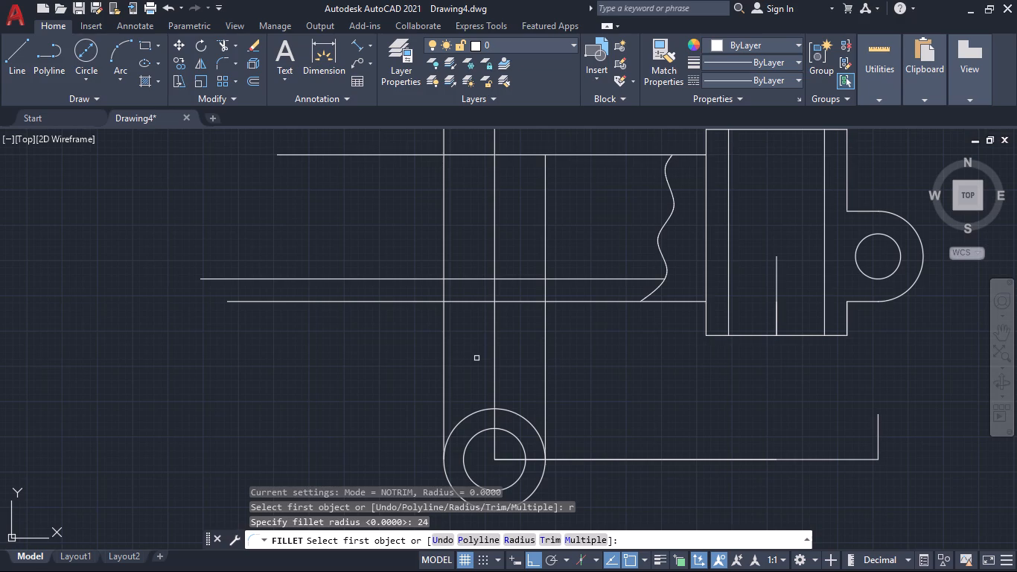
pyautogui.click(574, 303)
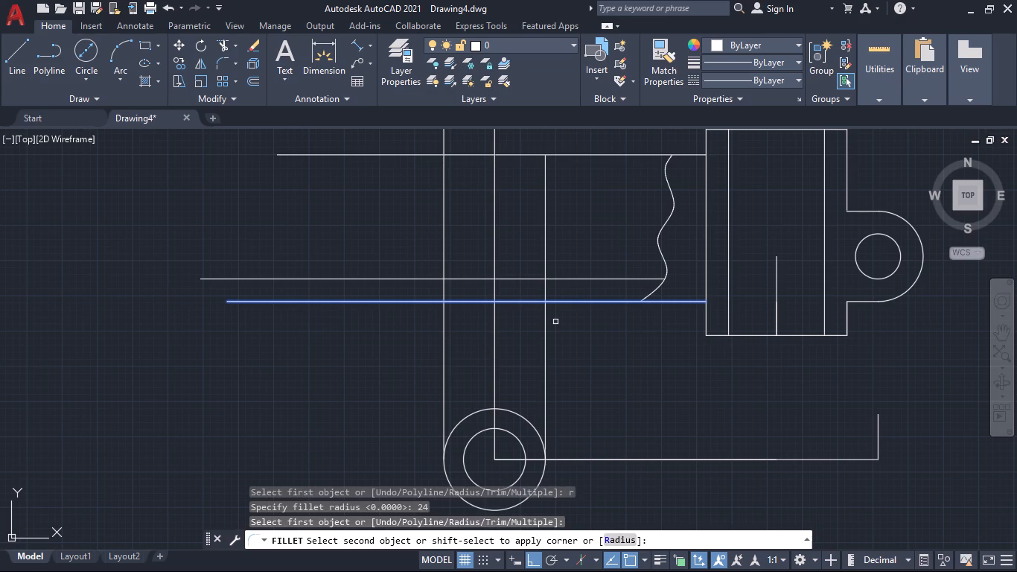
pyautogui.press('Escape')
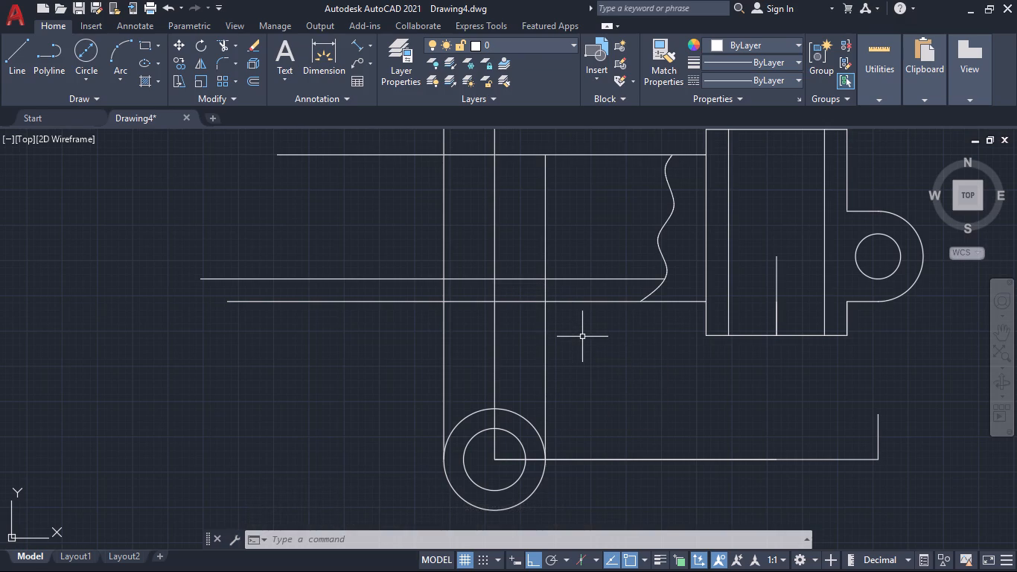
# Measure the wall thickness between the bottom quadrants of the right lug's inner circle and outer arc with a temporary dimension.
pyautogui.click(321, 57)
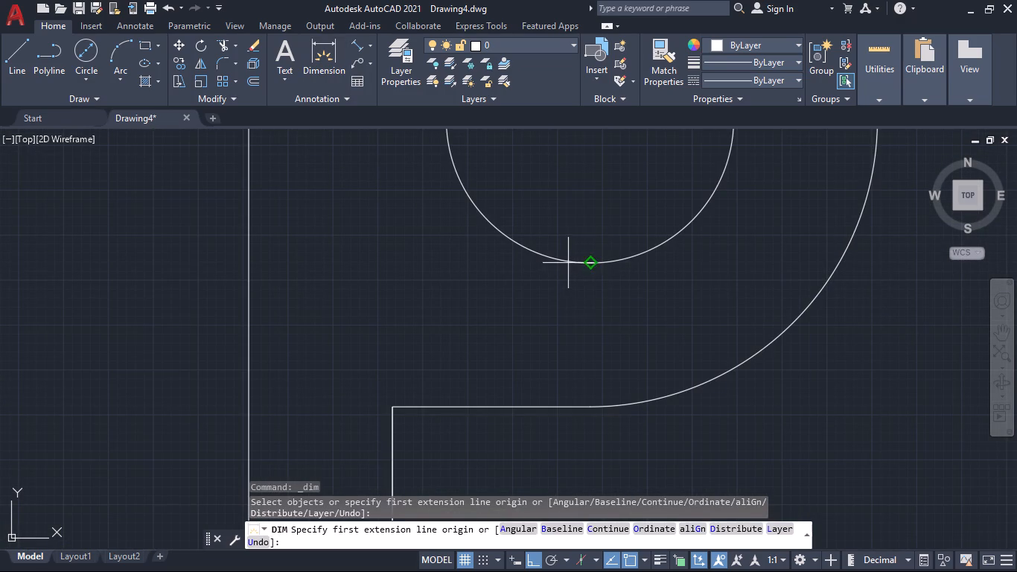
pyautogui.click(590, 262)
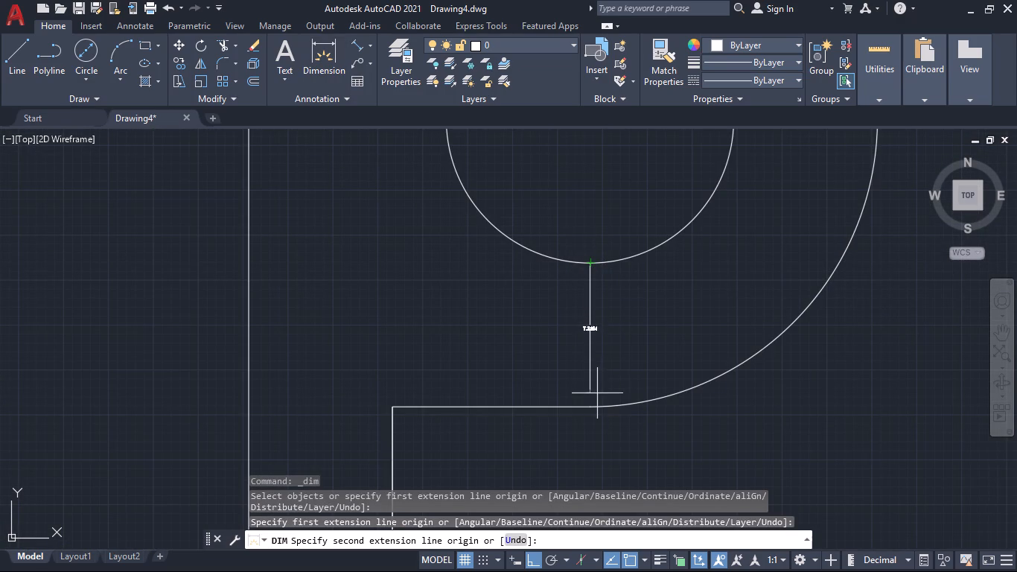
pyautogui.click(592, 410)
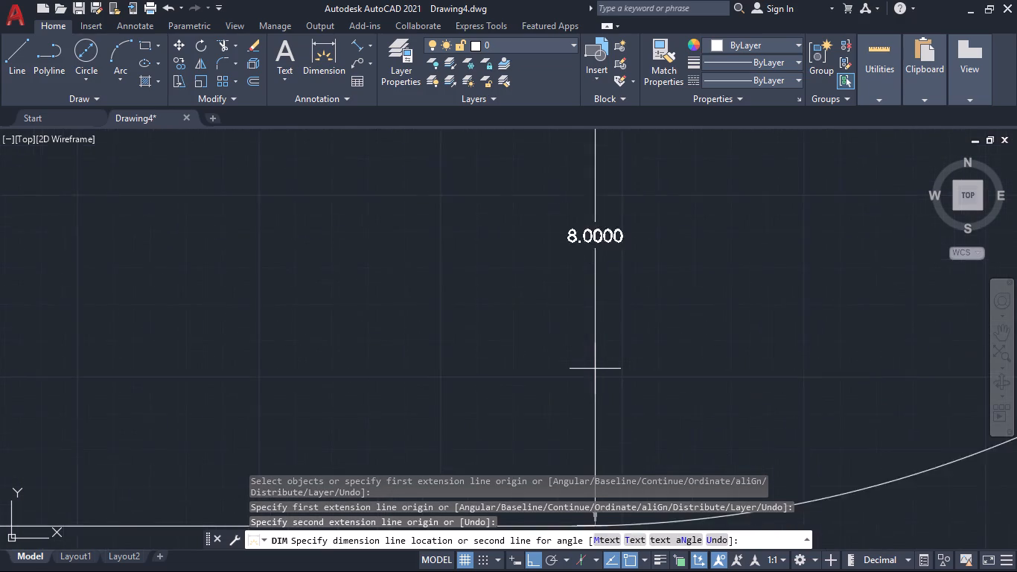
pyautogui.press('Escape')
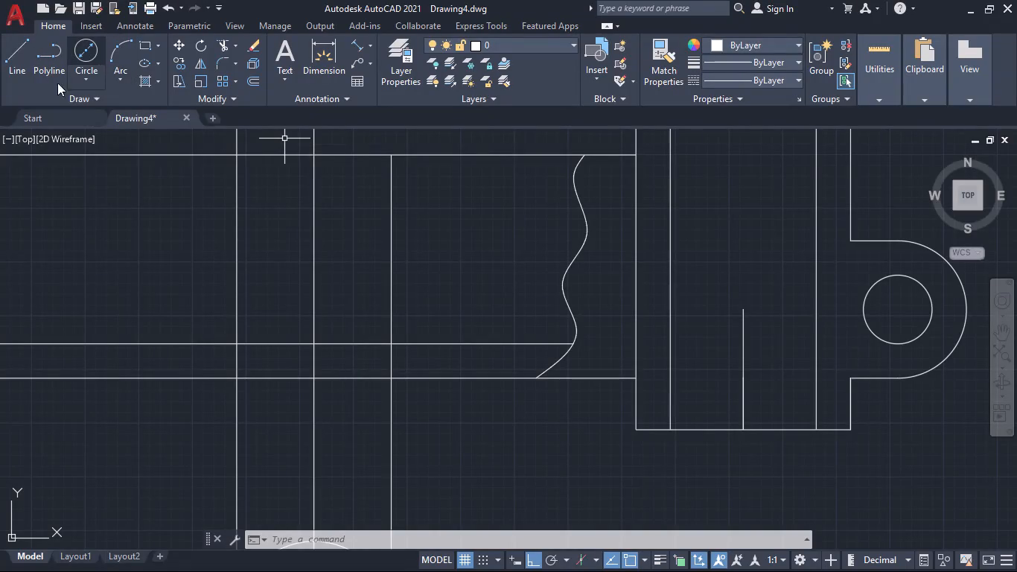
# Offset the vertical line at the right quadrant of the lower-left outer circle by 8 toward the circle's centre.
pyautogui.press('o')
pyautogui.press('Return')
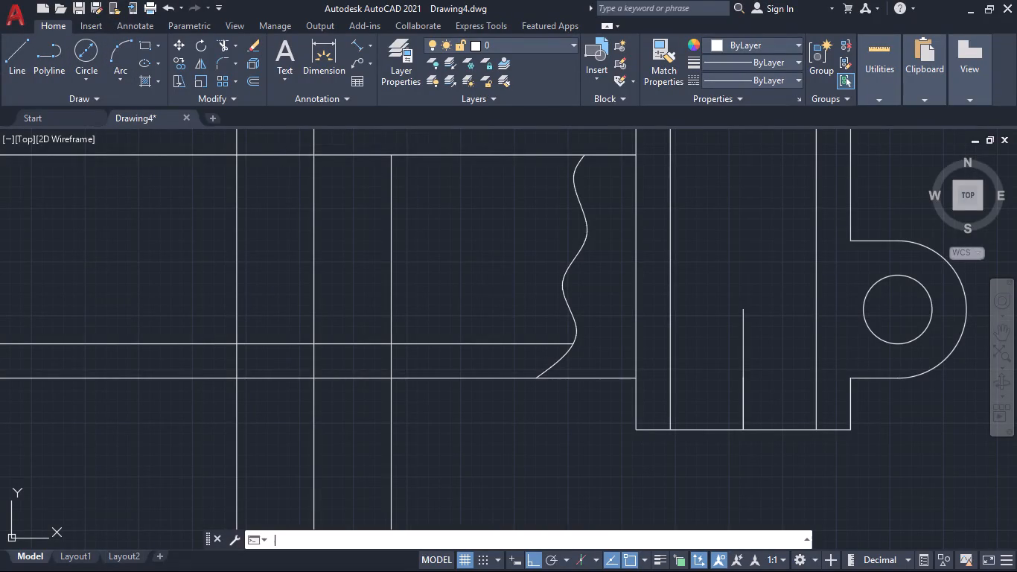
pyautogui.press('8')
pyautogui.press('Return')
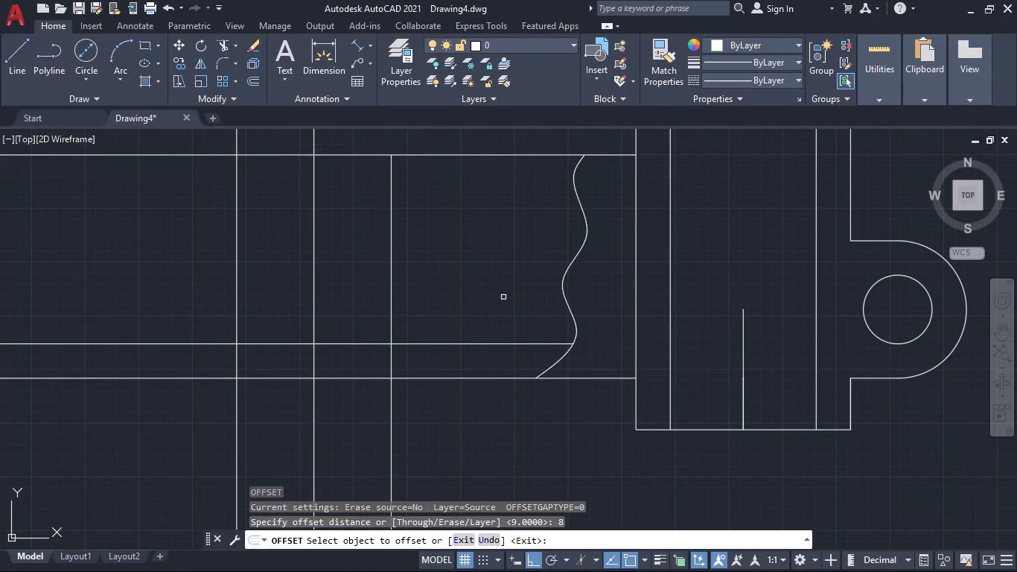
pyautogui.keyDown('ctrl'); pyautogui.scroll(-6, 503, 297); pyautogui.keyUp('ctrl')
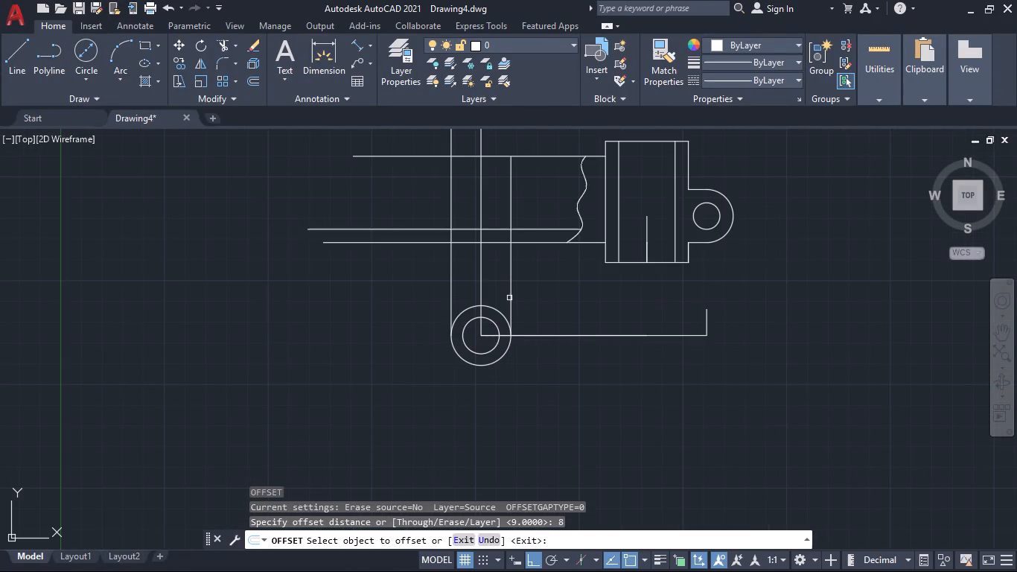
pyautogui.click(512, 297)
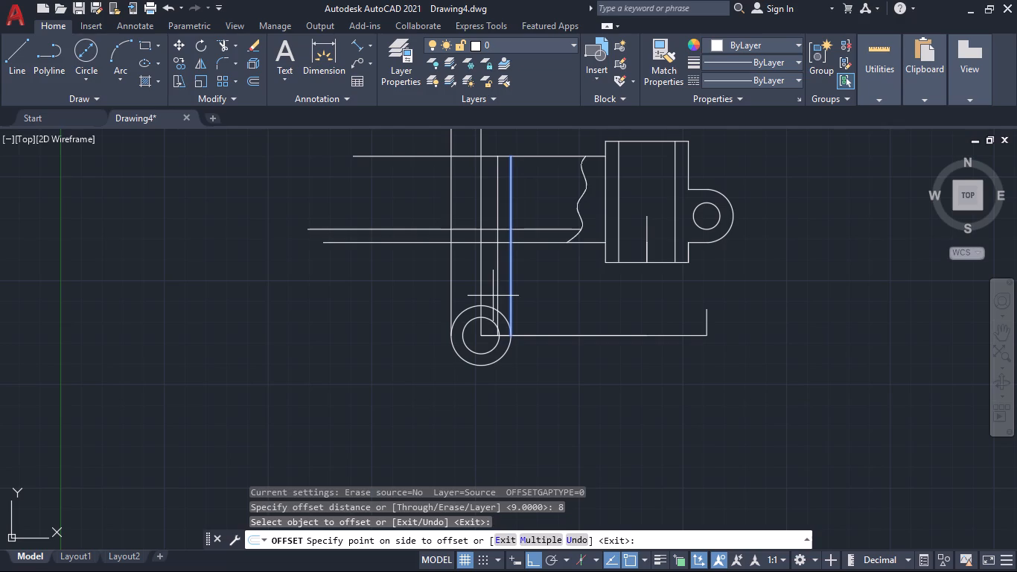
pyautogui.click(493, 296)
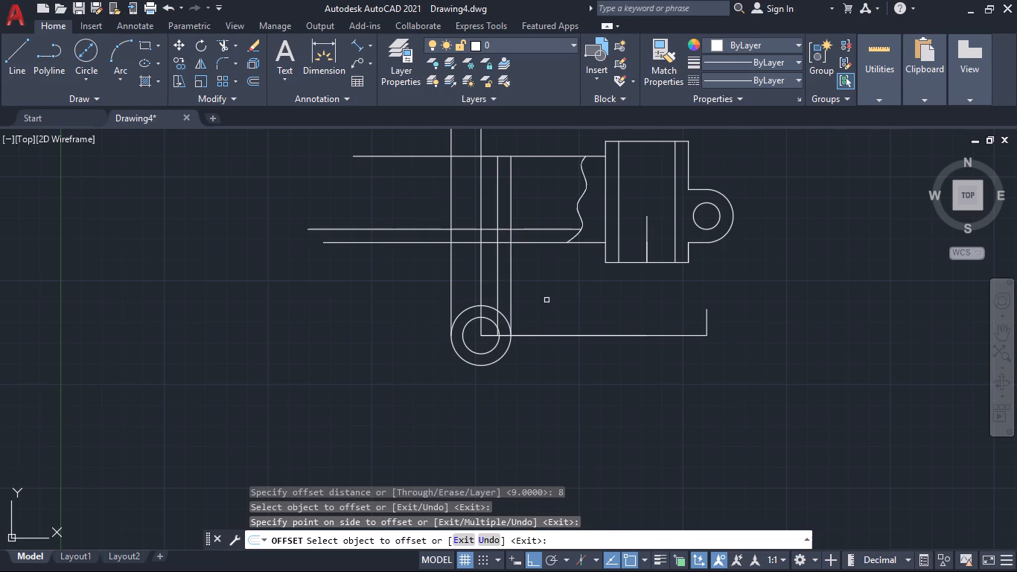
pyautogui.press('Escape')
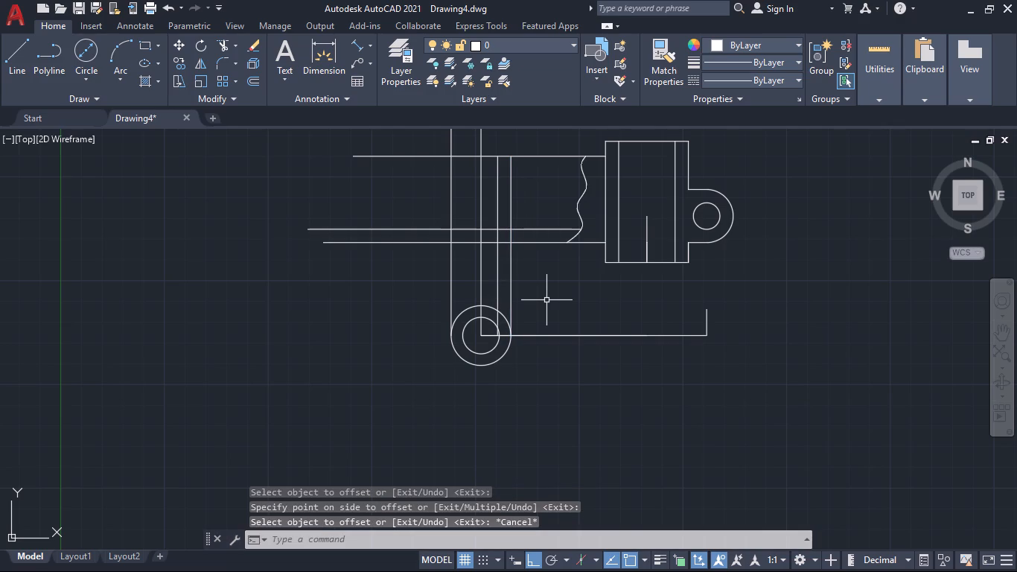
# Fillet the new offset vertical line and the horizontal line ending at the spline break line with radius 24.
pyautogui.press('f')
pyautogui.press('Return')
pyautogui.press('r')
pyautogui.press('Return')
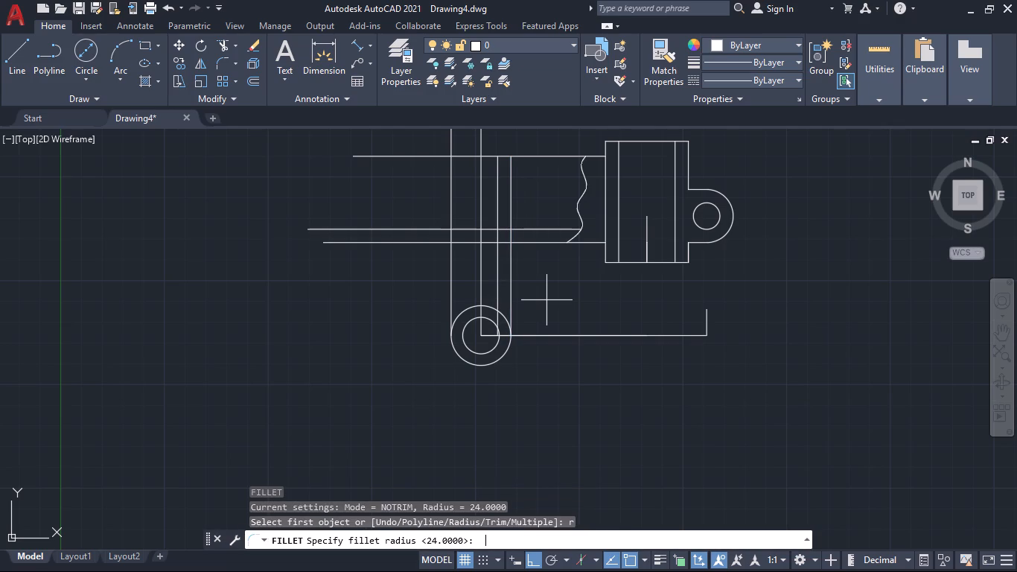
pyautogui.write('24')
pyautogui.press('Return')
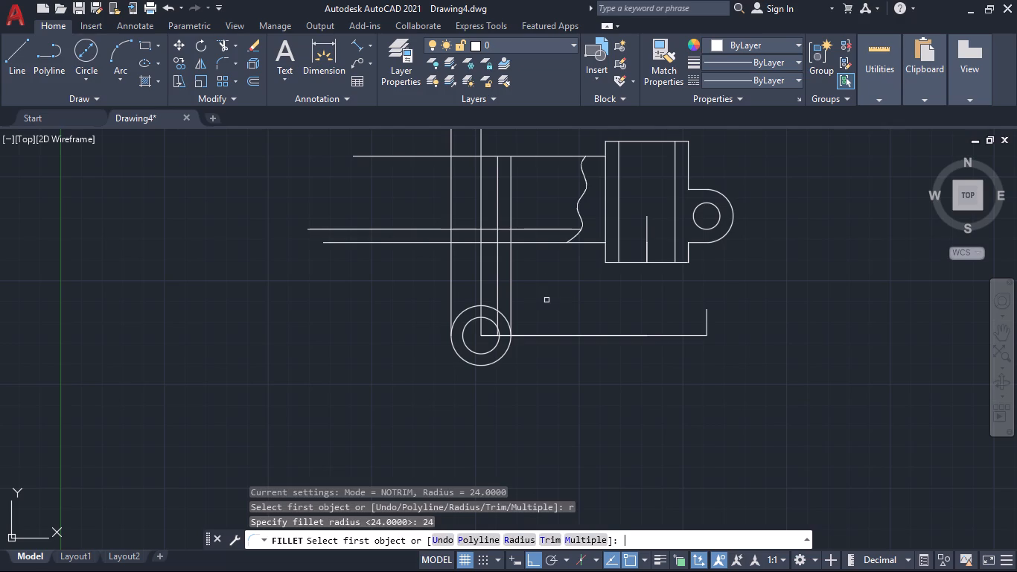
pyautogui.click(498, 259)
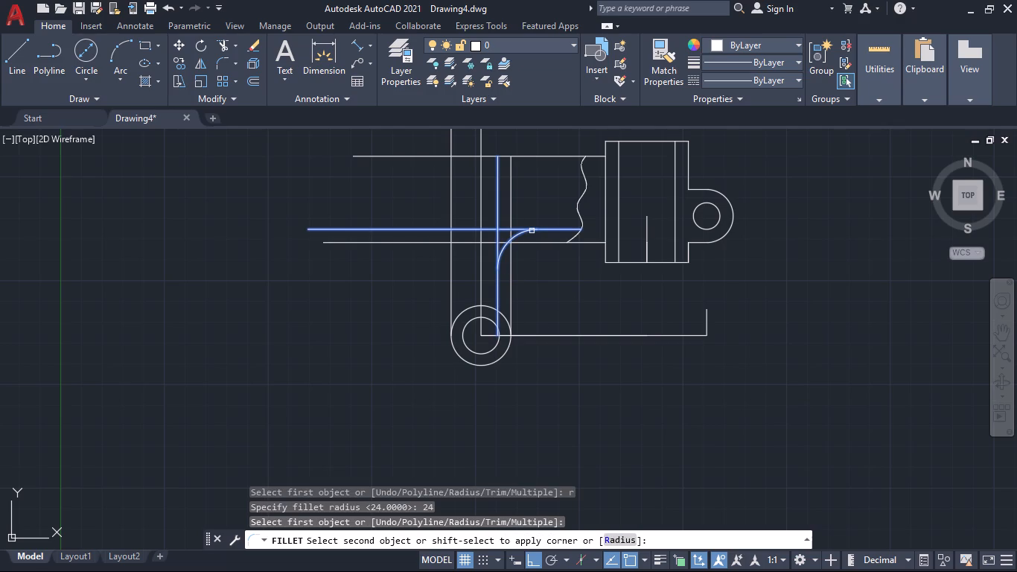
pyautogui.click(532, 231)
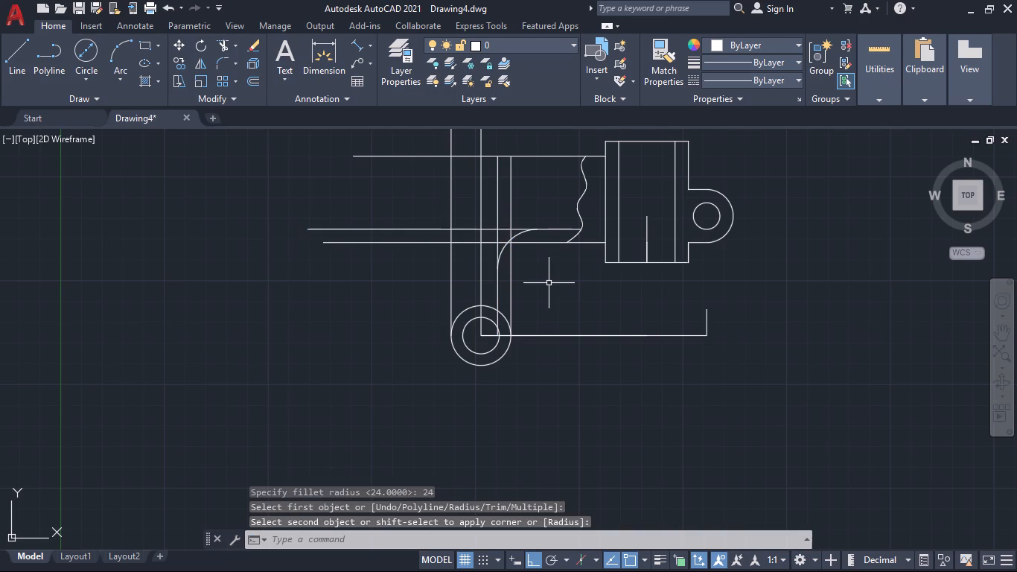
# Fillet the vertical line at the outer circle's right quadrant and the arm's bottom horizontal edge with radius 12.
pyautogui.press('space')
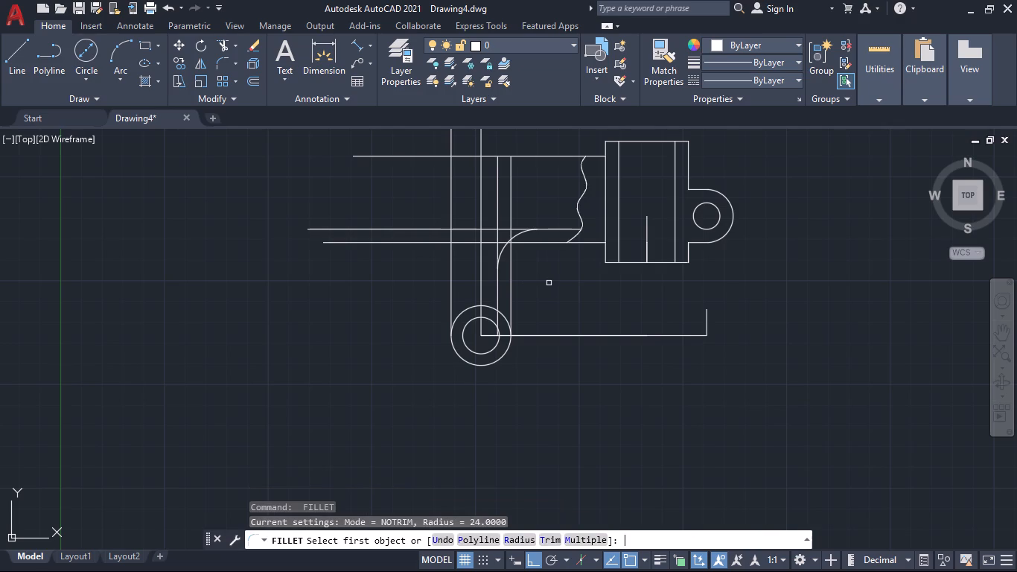
pyautogui.press('r')
pyautogui.press('Return')
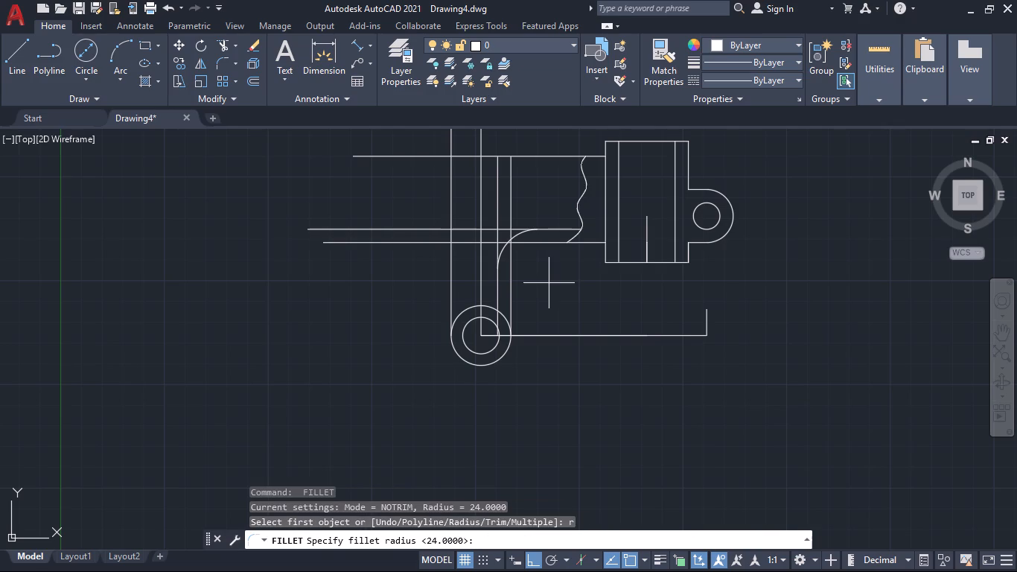
pyautogui.write('12')
pyautogui.press('Return')
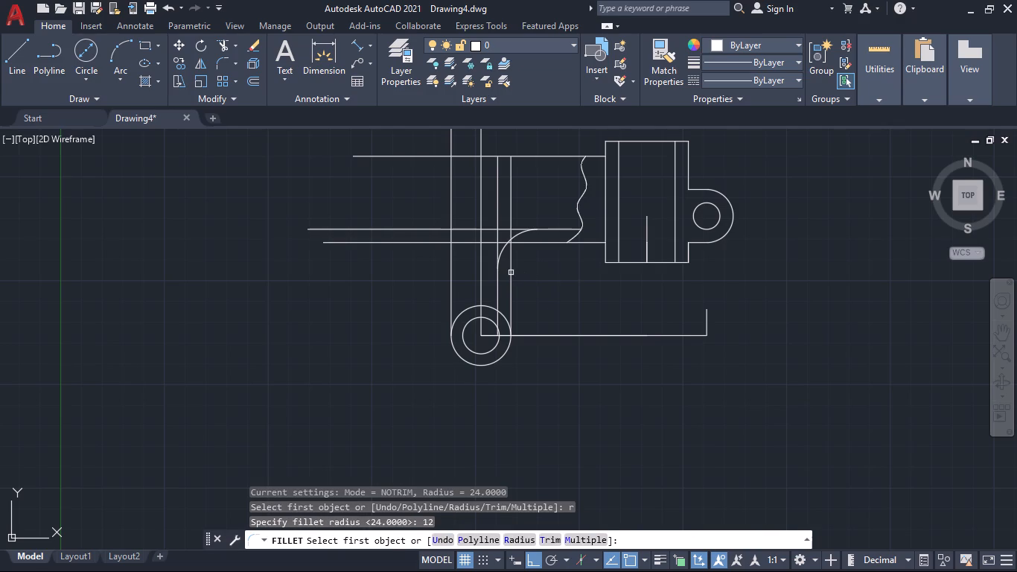
pyautogui.click(511, 273)
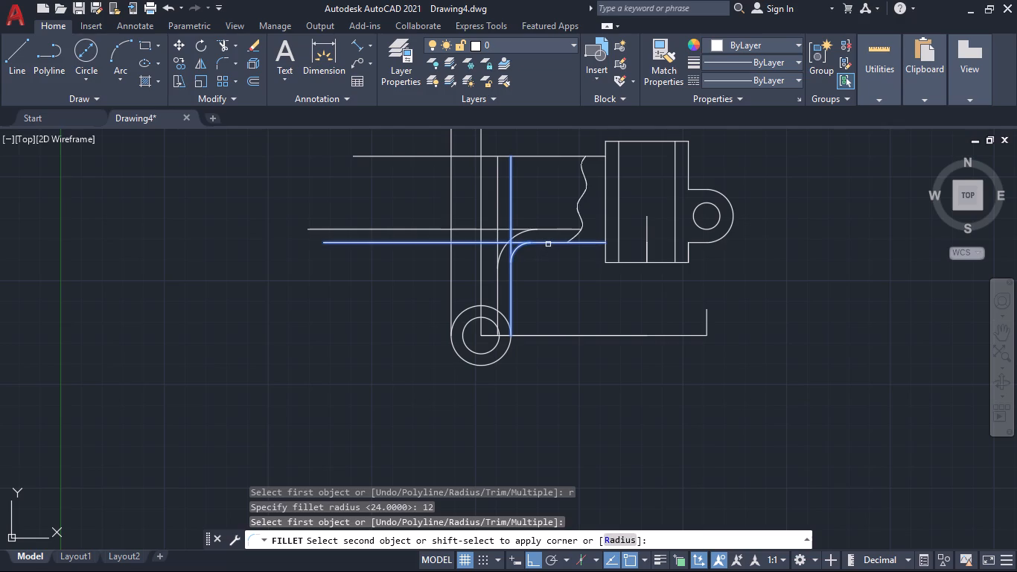
pyautogui.click(548, 244)
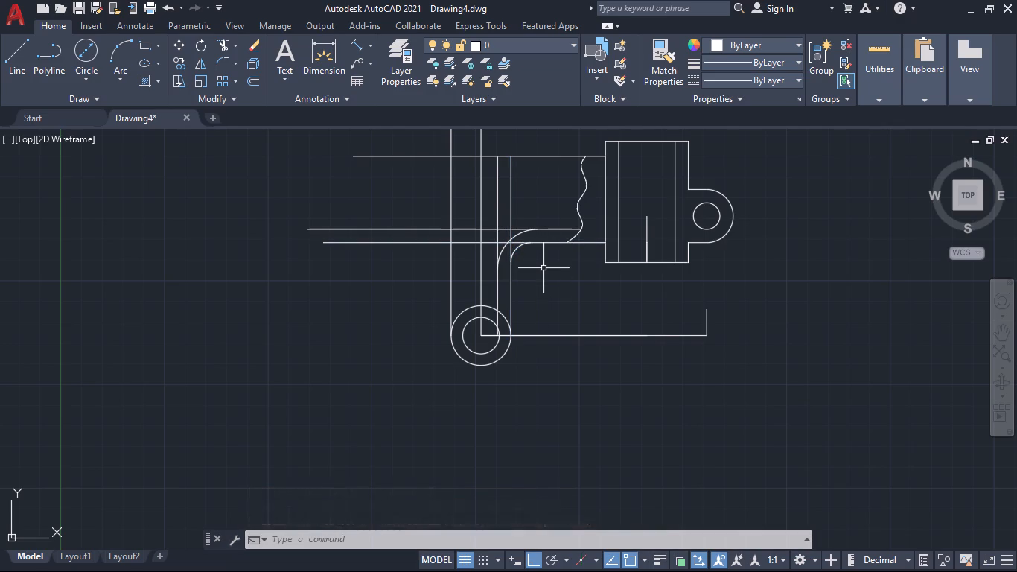
# Trim away the vertical and horizontal line segments lying between the radius-24 and radius-12 fillet arcs.
pyautogui.write('tr')
pyautogui.press('Return')
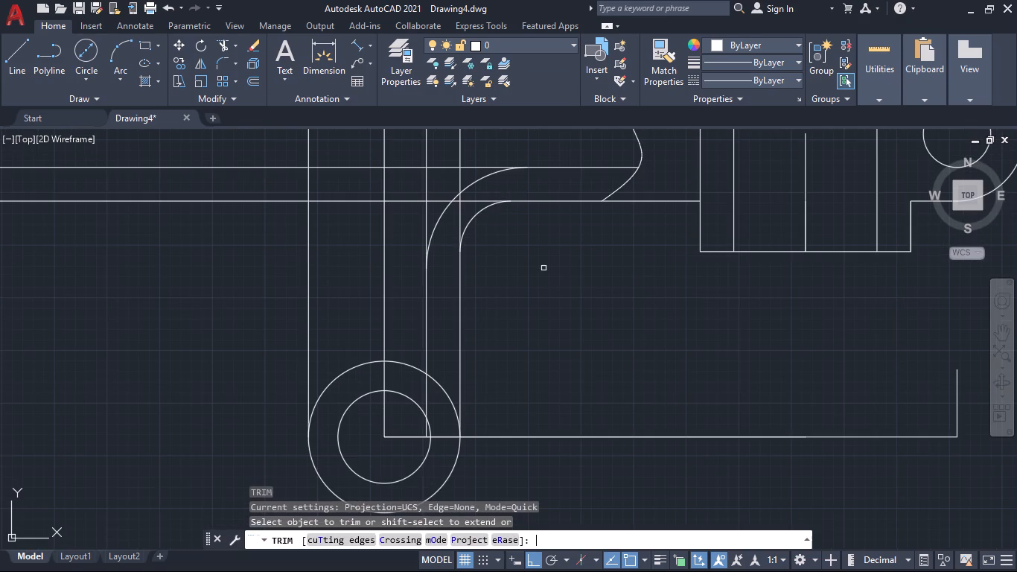
pyautogui.click(506, 186)
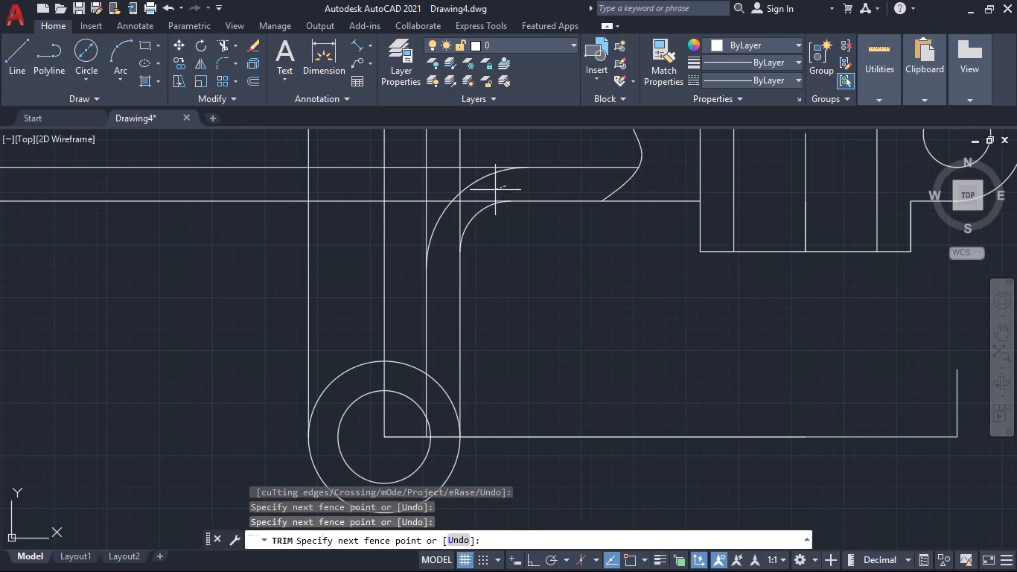
pyautogui.click(451, 223)
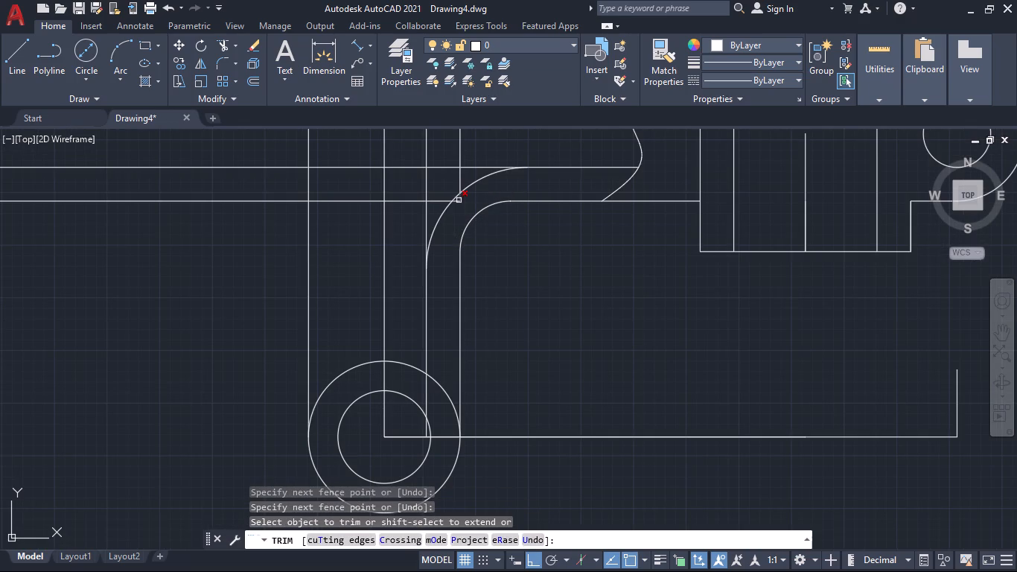
pyautogui.click(459, 200)
pyautogui.click(459, 201)
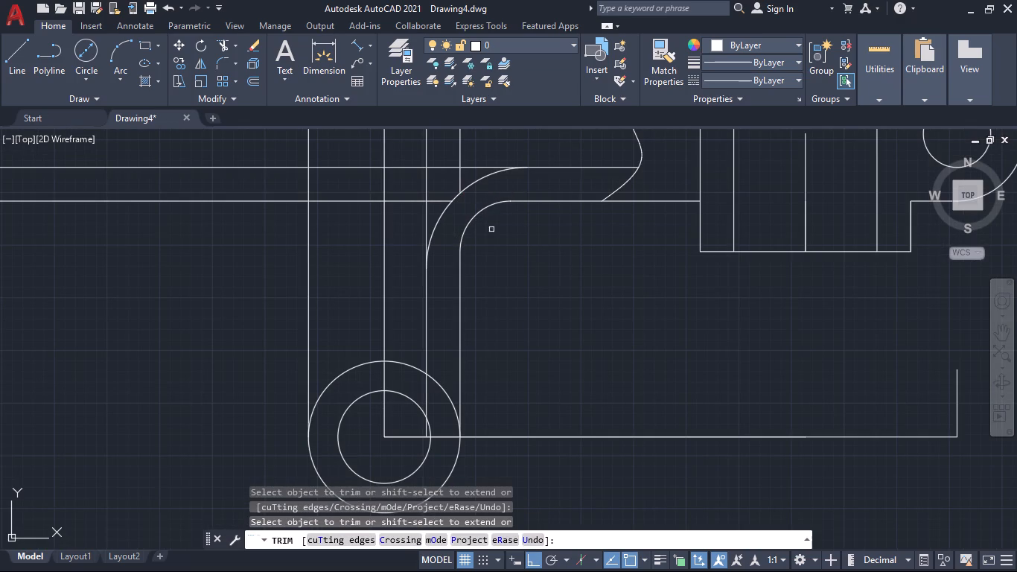
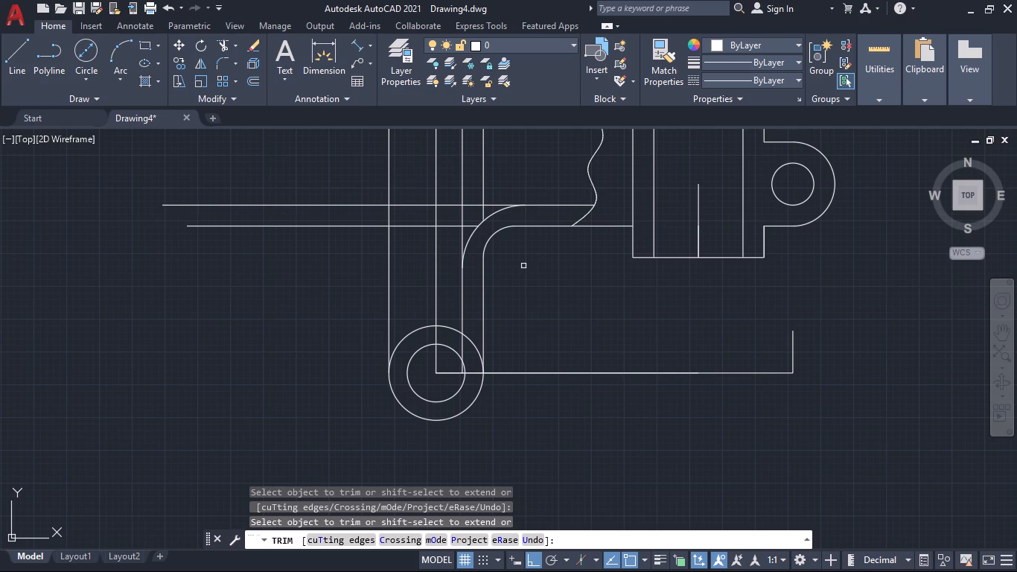
# Fillet the vertical line at the lower-left outer circle's right quadrant and the arm's bottom horizontal edge again with radius 12.
pyautogui.press('Escape')
pyautogui.press('f')
pyautogui.press('Return')
pyautogui.press('r')
pyautogui.press('Return')
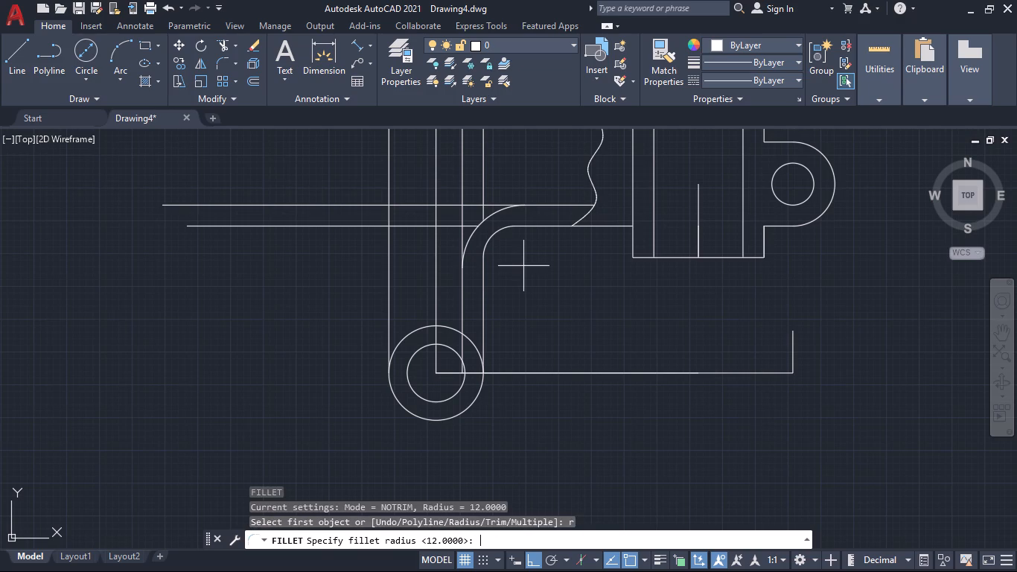
pyautogui.write('12')
pyautogui.press('Return')
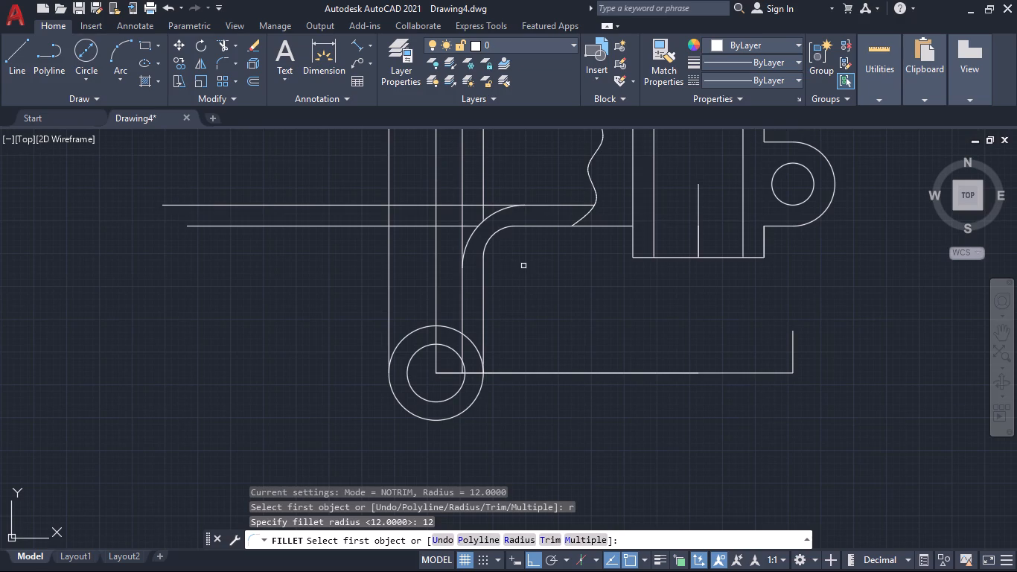
pyautogui.click(484, 270)
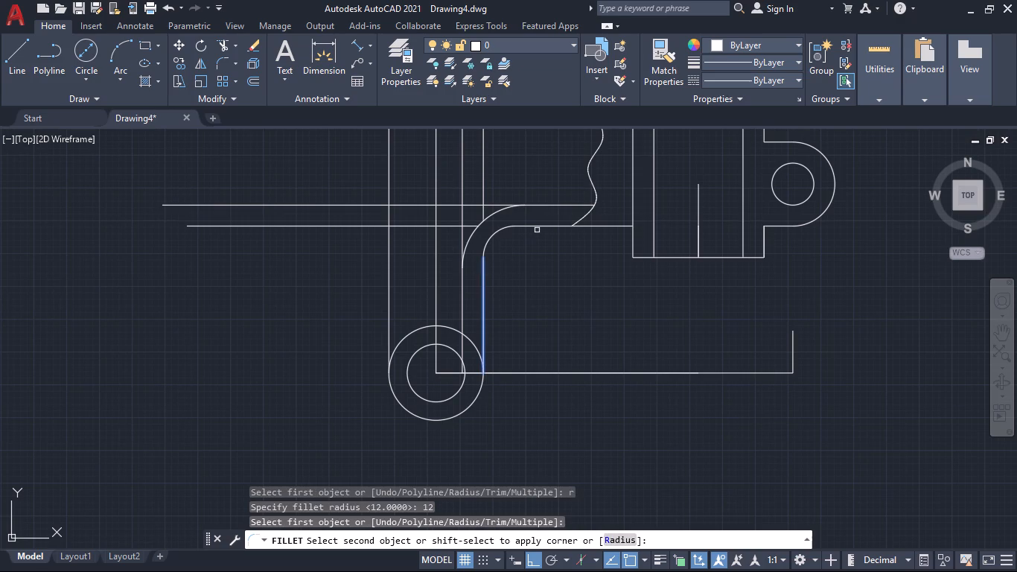
pyautogui.click(539, 230)
pyautogui.click(539, 227)
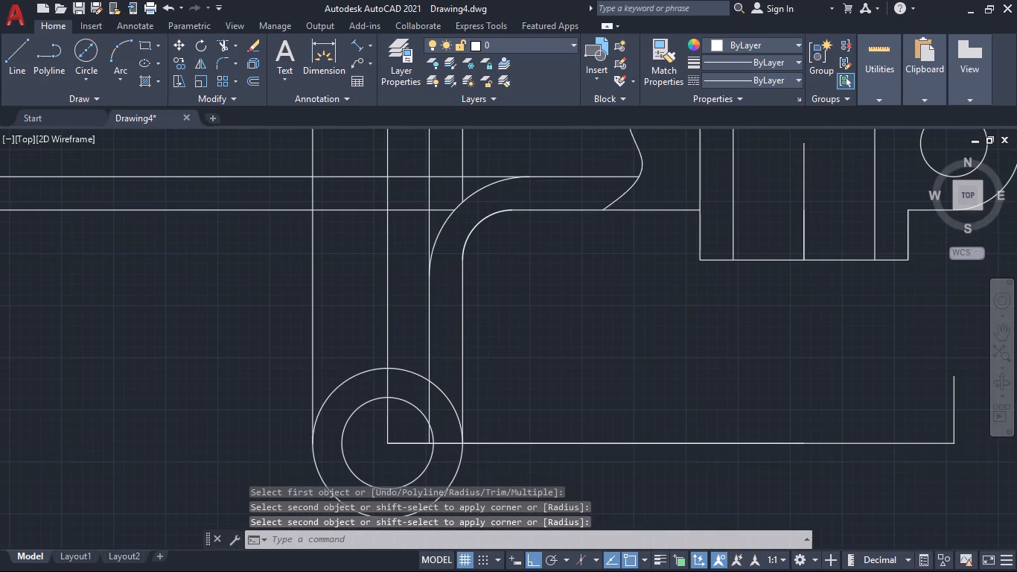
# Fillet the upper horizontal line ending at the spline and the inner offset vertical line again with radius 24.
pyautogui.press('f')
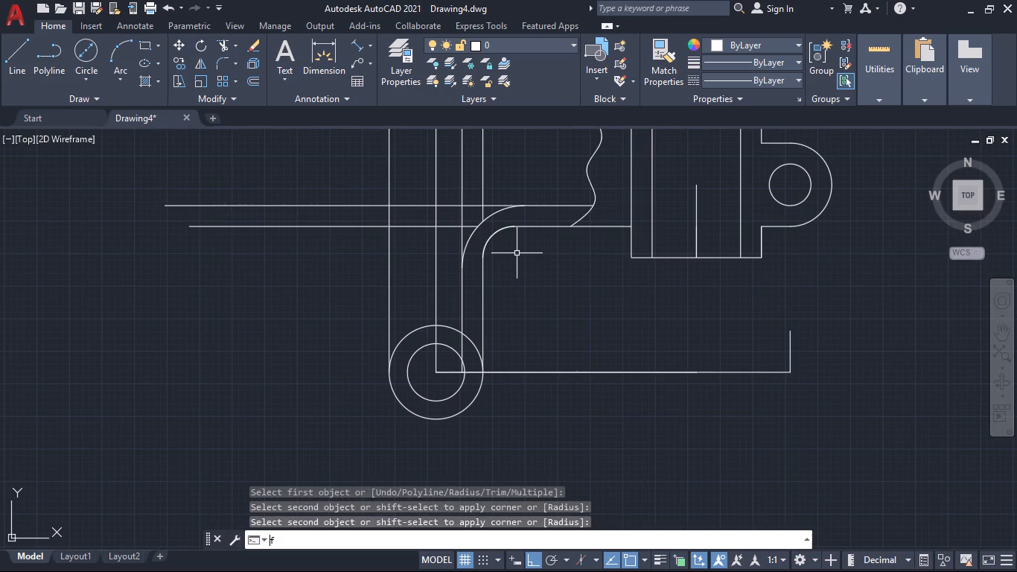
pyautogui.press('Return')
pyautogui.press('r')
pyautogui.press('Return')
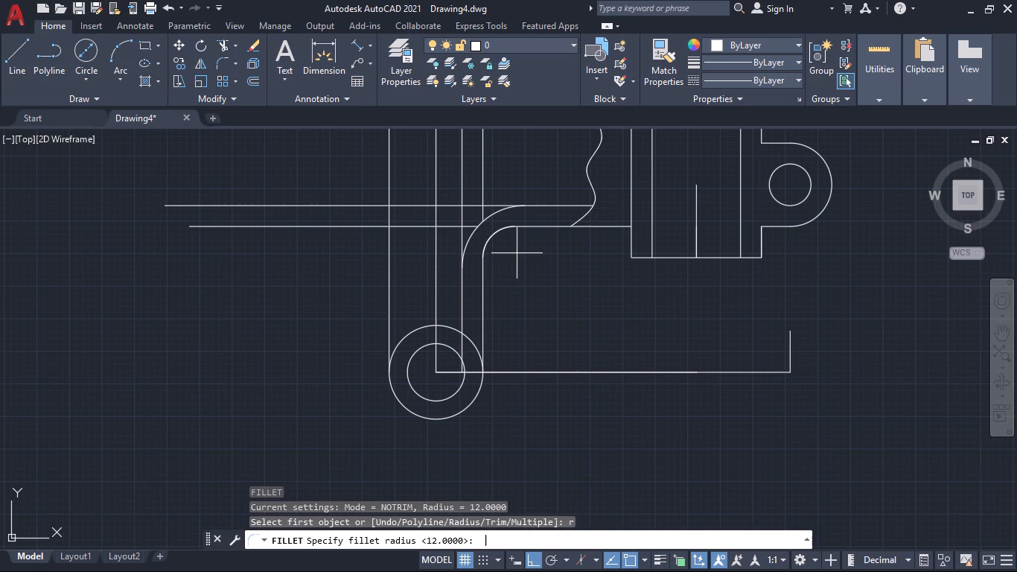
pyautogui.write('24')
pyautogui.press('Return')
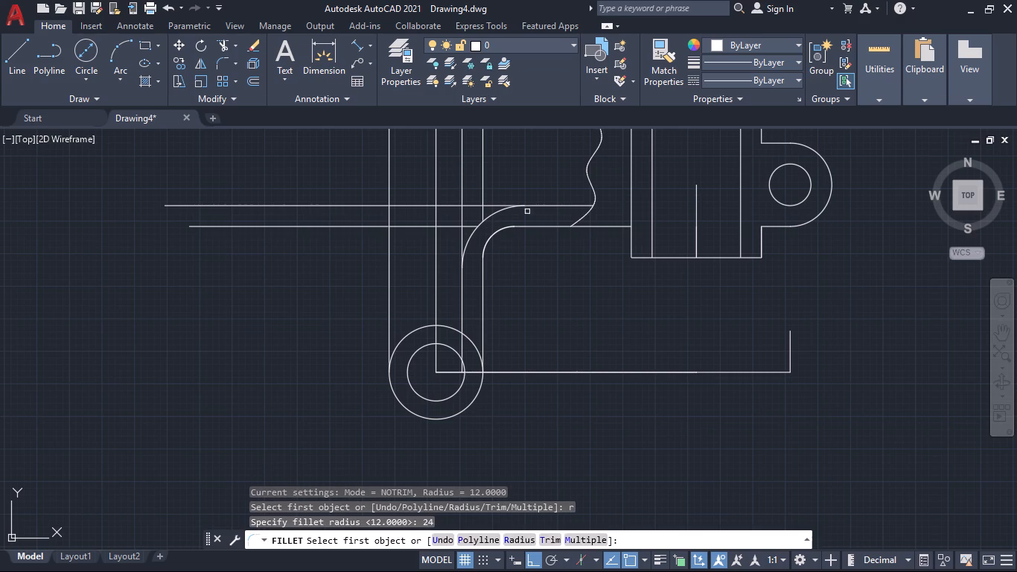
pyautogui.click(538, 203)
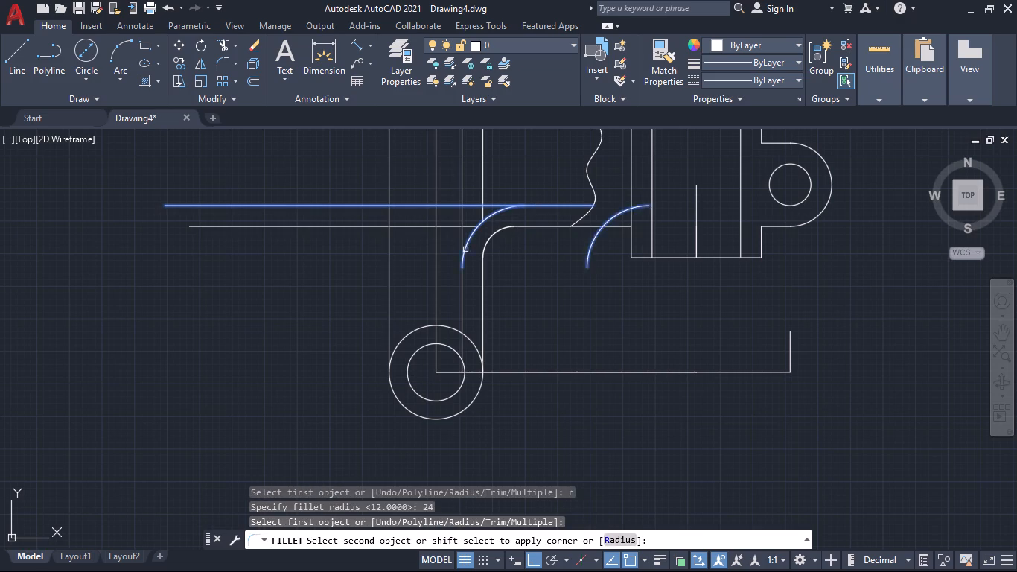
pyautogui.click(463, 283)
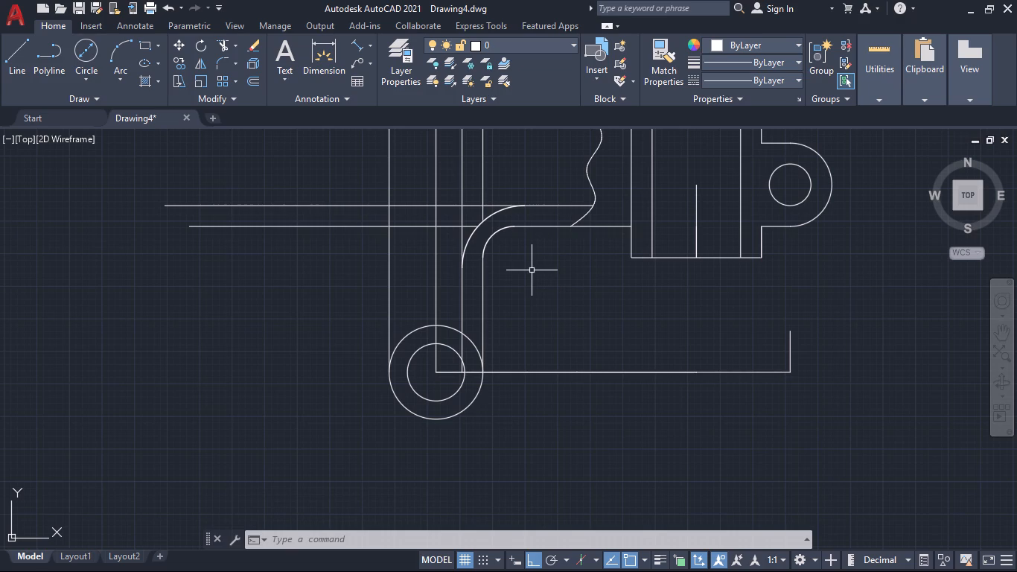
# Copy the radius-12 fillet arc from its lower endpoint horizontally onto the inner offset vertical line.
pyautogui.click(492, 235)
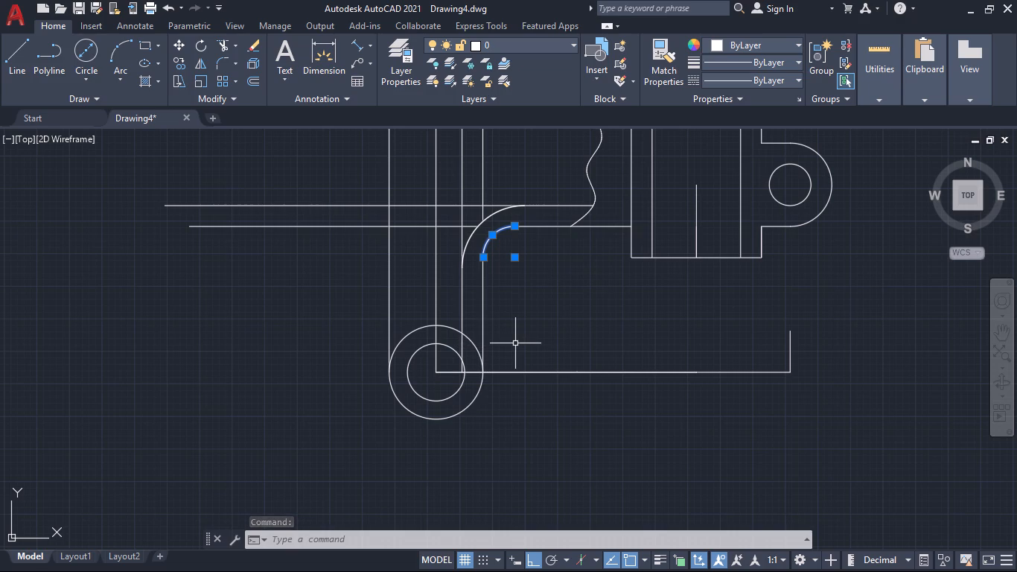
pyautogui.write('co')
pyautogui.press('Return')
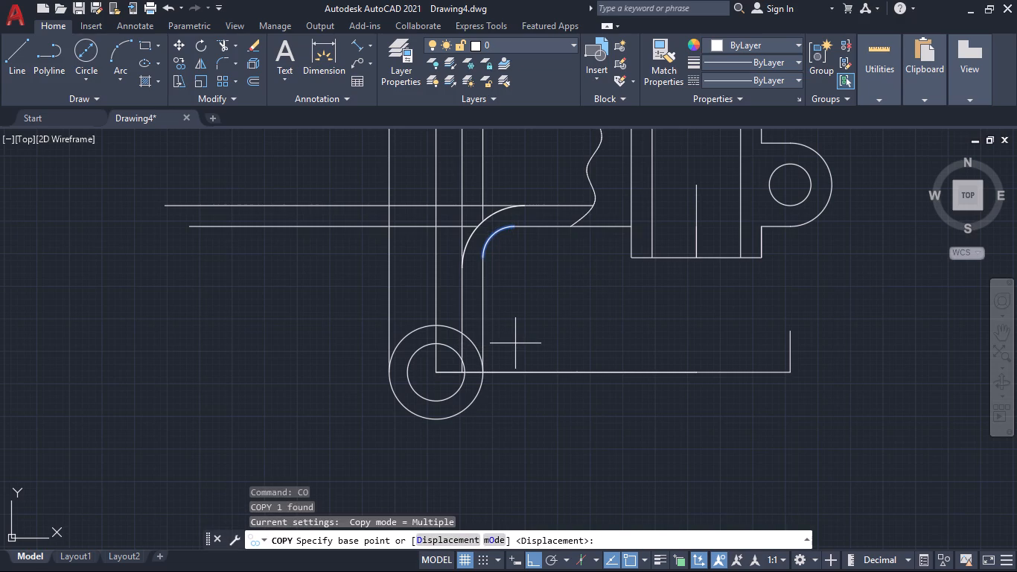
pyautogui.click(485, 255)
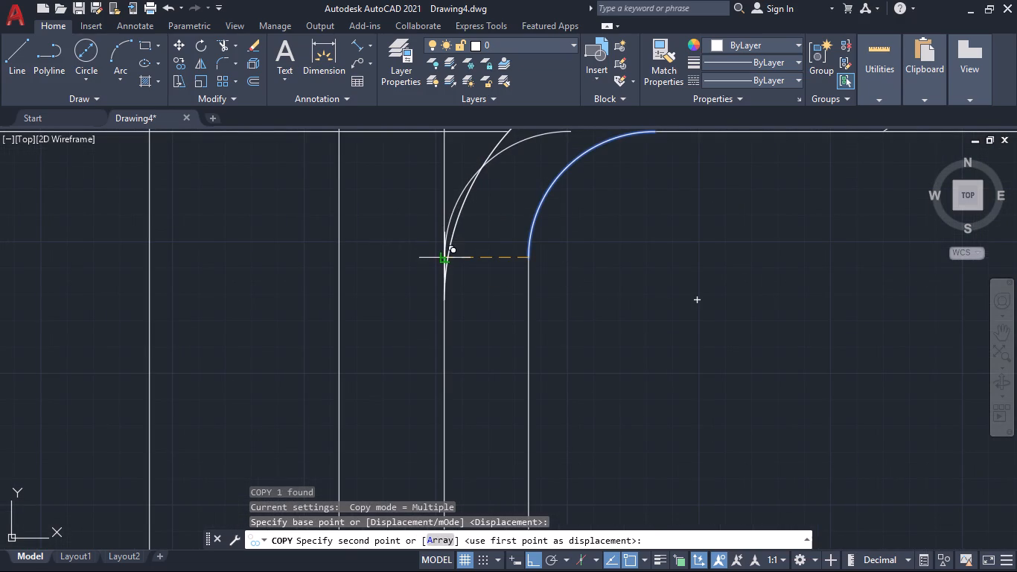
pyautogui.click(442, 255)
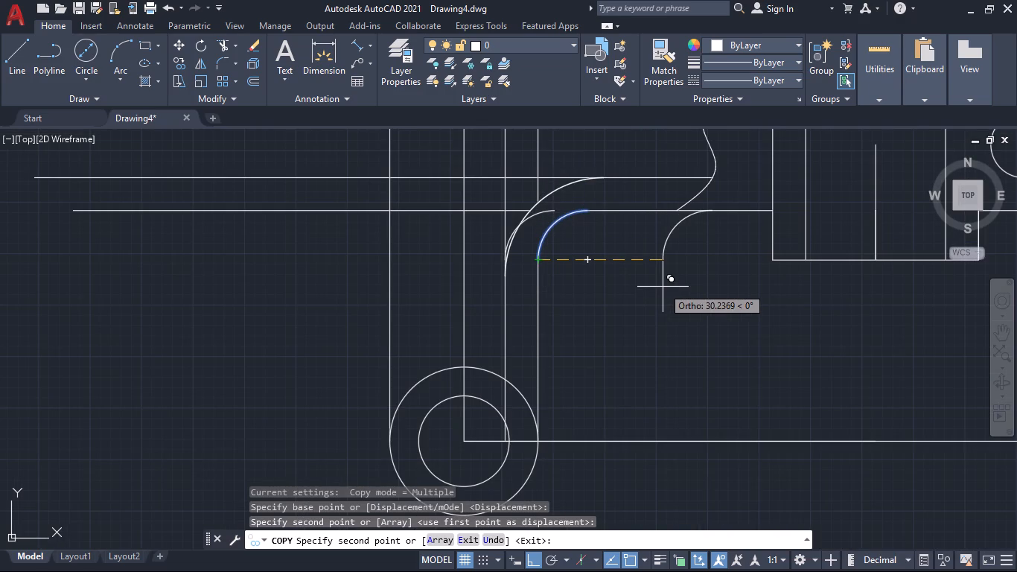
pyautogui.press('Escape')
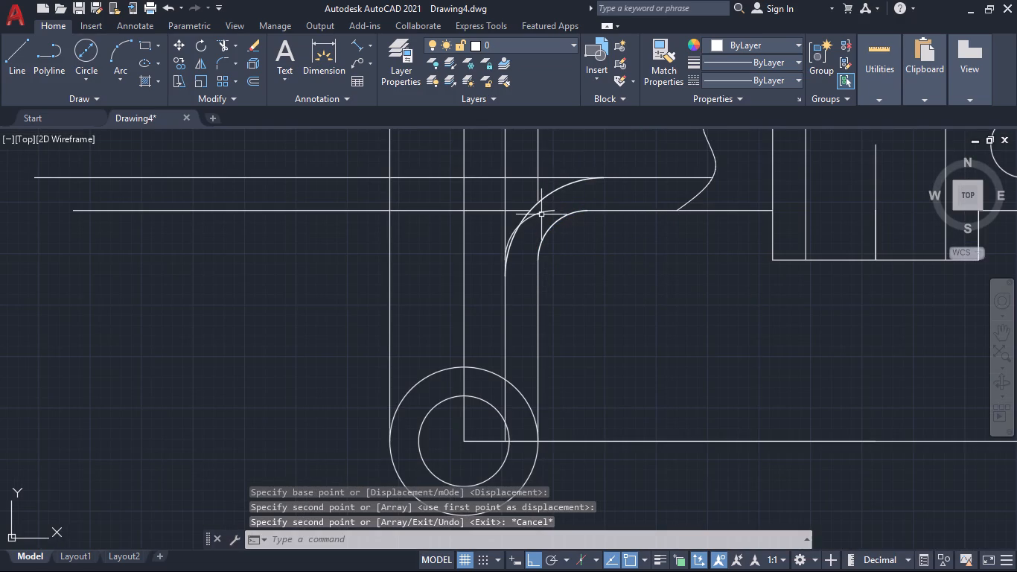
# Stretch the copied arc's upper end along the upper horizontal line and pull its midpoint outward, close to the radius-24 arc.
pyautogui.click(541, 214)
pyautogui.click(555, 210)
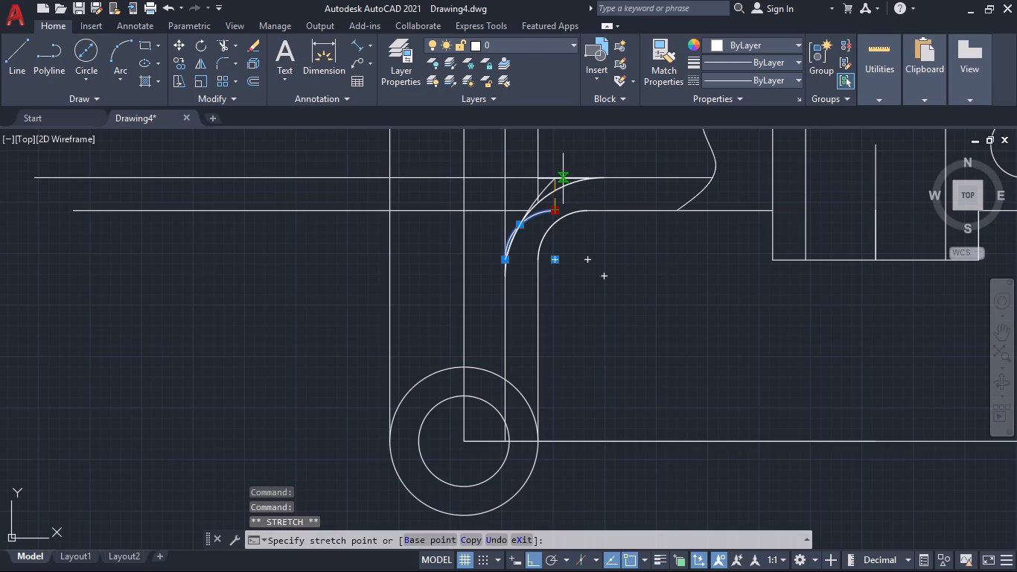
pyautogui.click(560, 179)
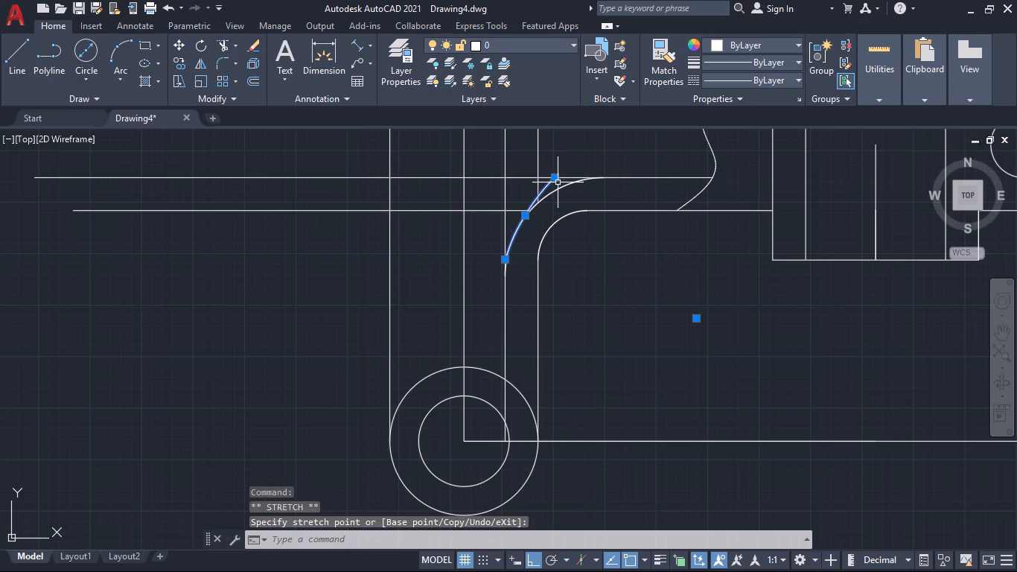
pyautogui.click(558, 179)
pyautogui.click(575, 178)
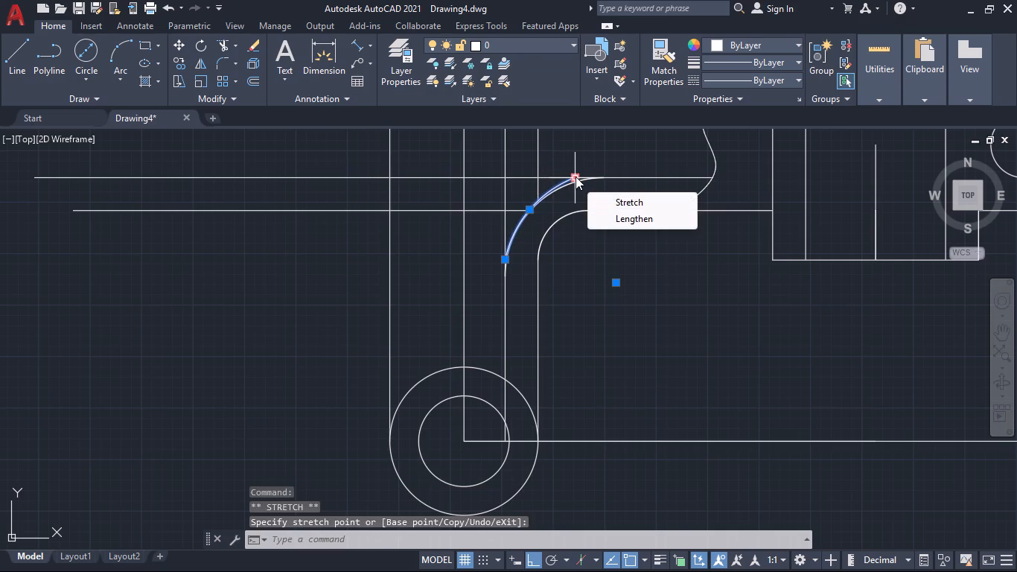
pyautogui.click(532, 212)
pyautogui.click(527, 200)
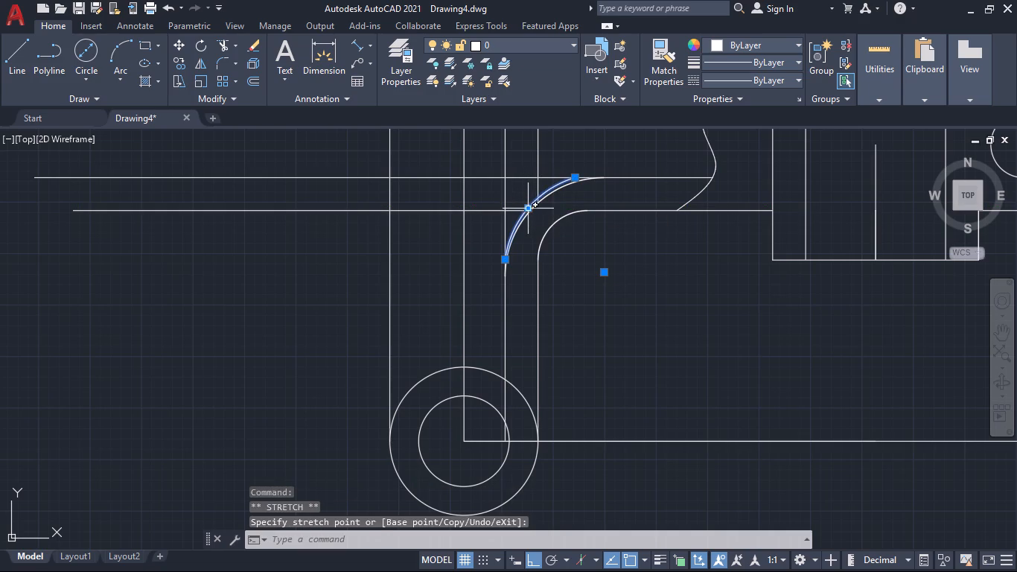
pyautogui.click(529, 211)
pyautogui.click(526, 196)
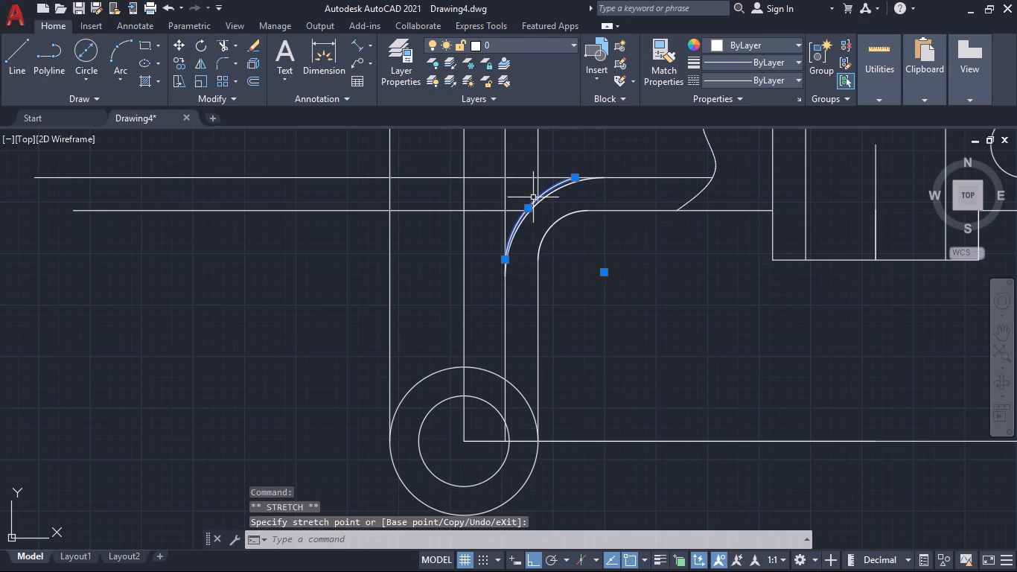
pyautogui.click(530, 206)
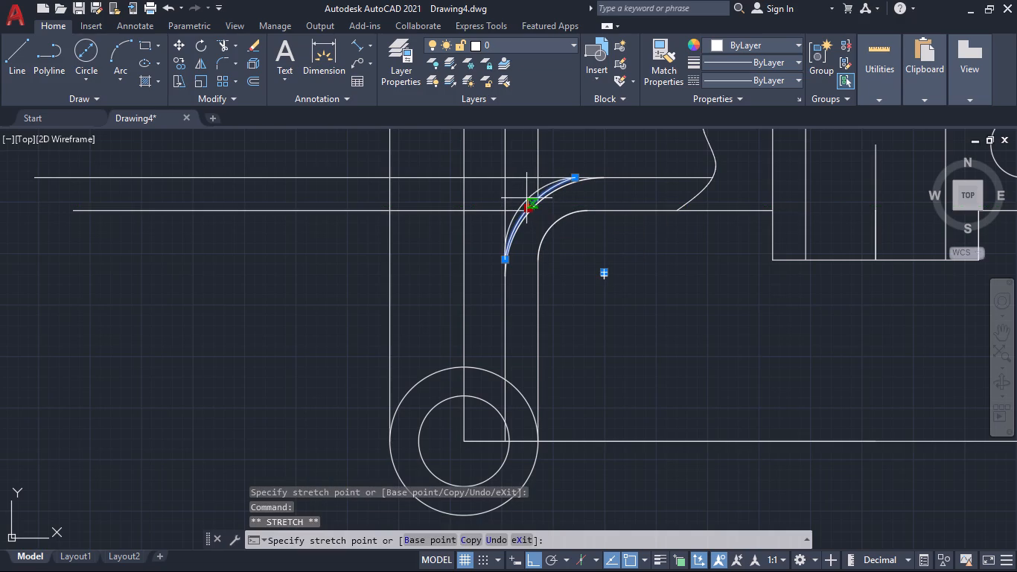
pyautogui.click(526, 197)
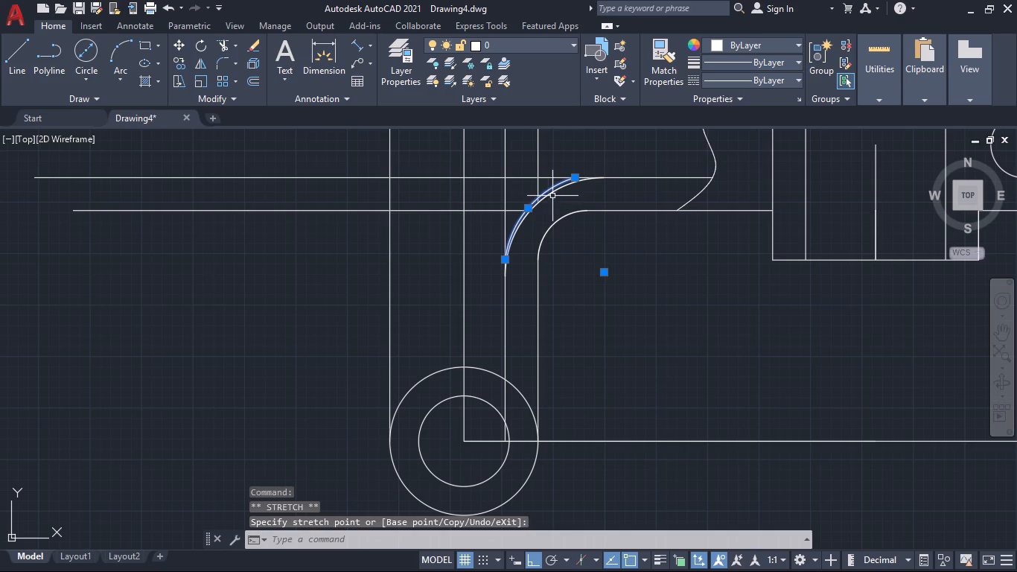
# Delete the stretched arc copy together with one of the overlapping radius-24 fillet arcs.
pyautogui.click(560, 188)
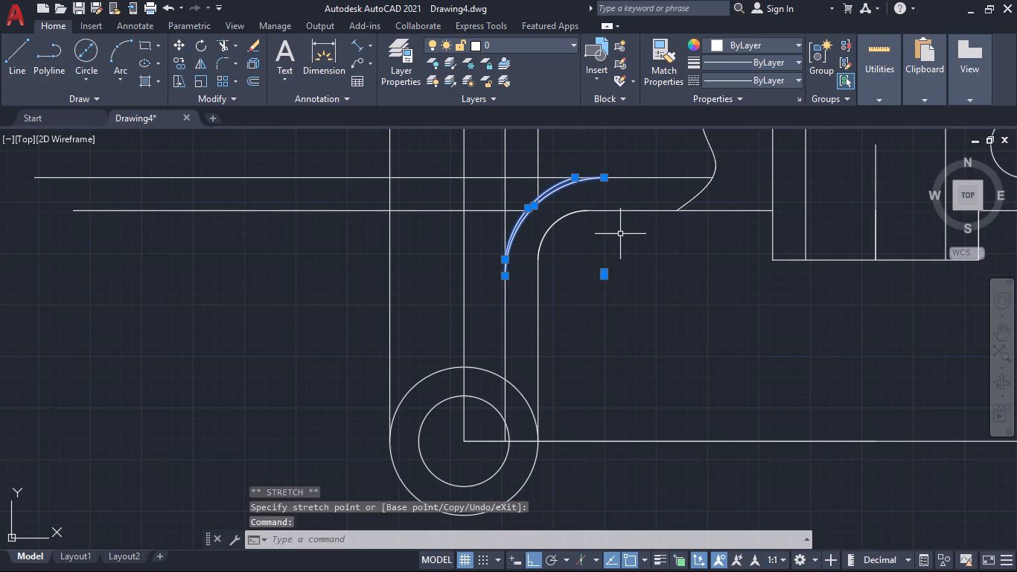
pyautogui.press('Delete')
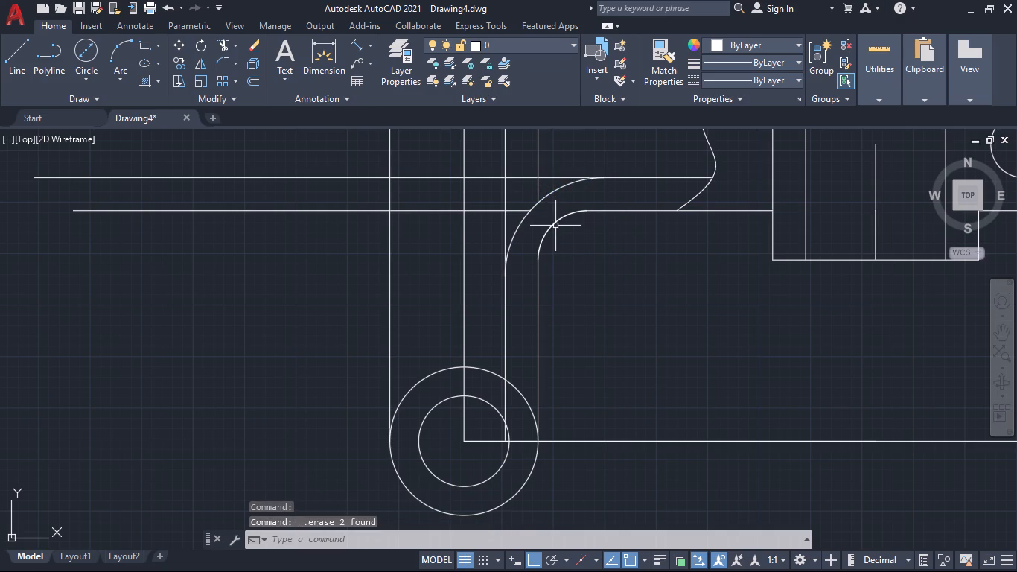
# Stretch the remaining large fillet arc's midpoint outward, its upper end back along the upper horizontal line, and its lower end up the inner vertical line.
pyautogui.click(535, 205)
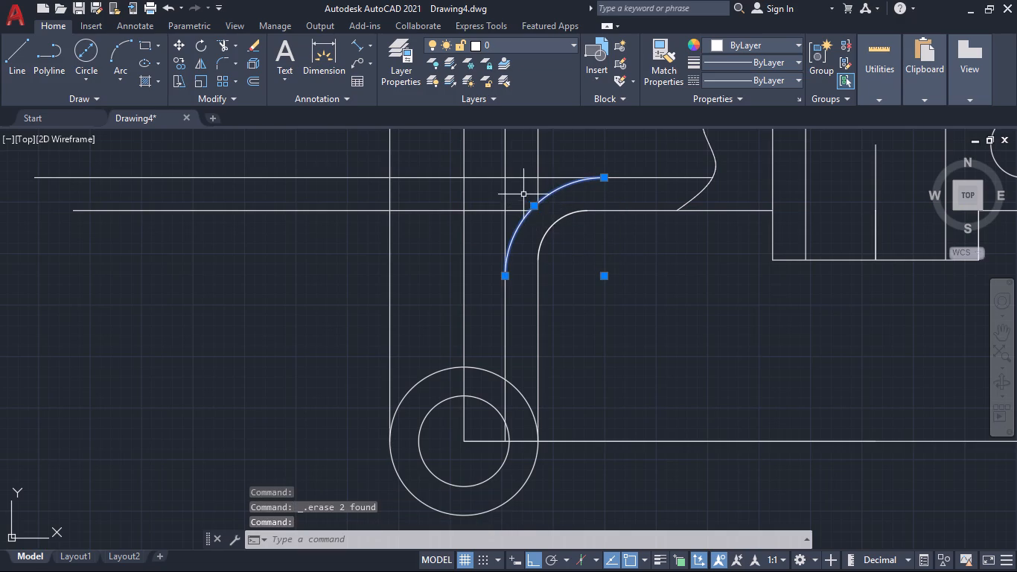
pyautogui.click(535, 203)
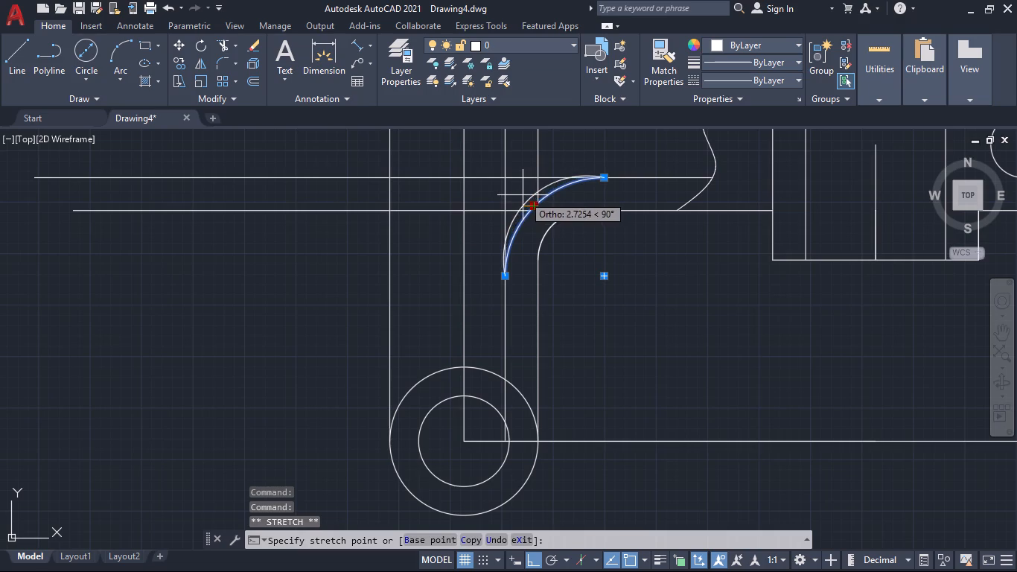
pyautogui.click(518, 193)
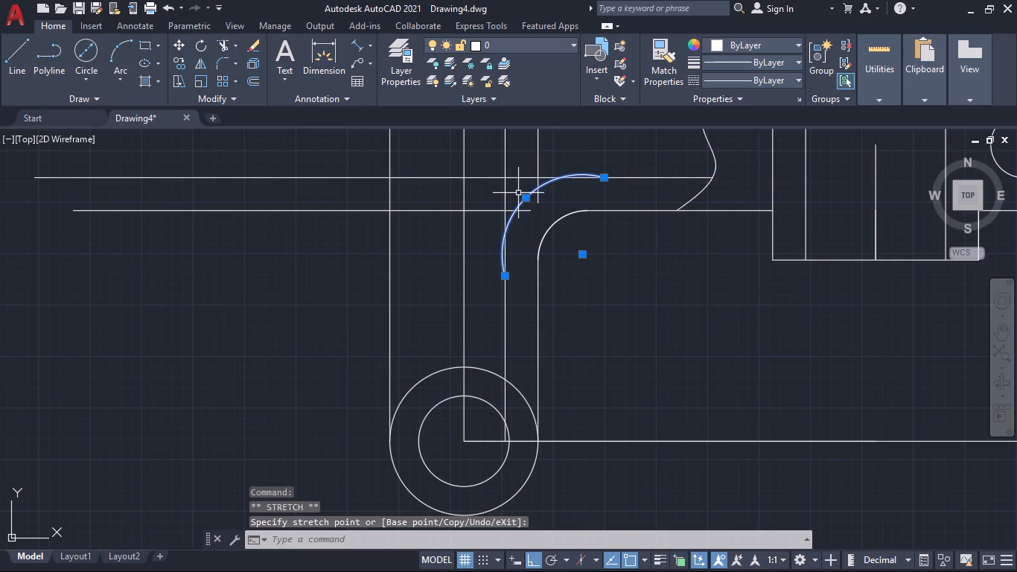
pyautogui.click(600, 179)
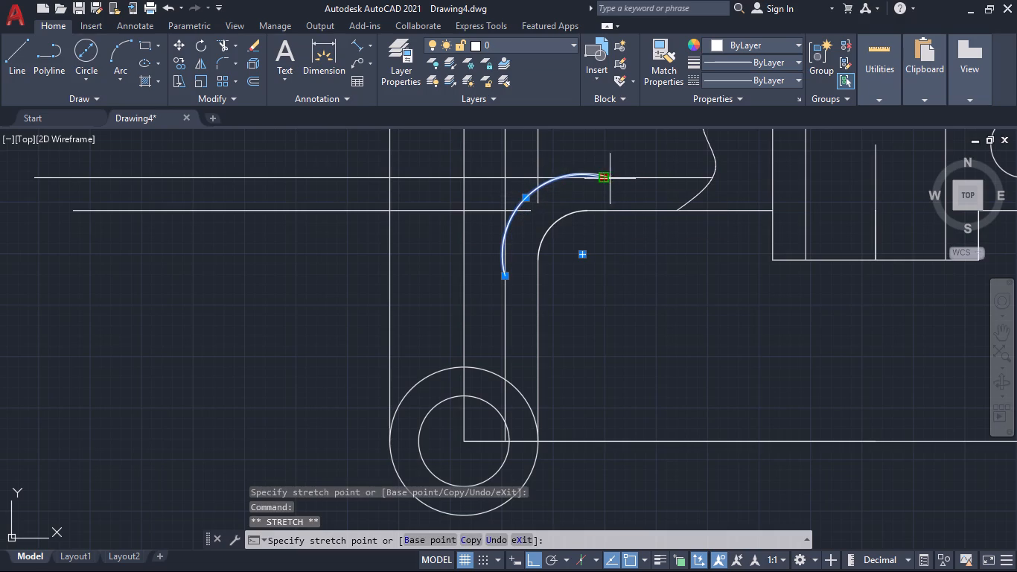
pyautogui.click(570, 178)
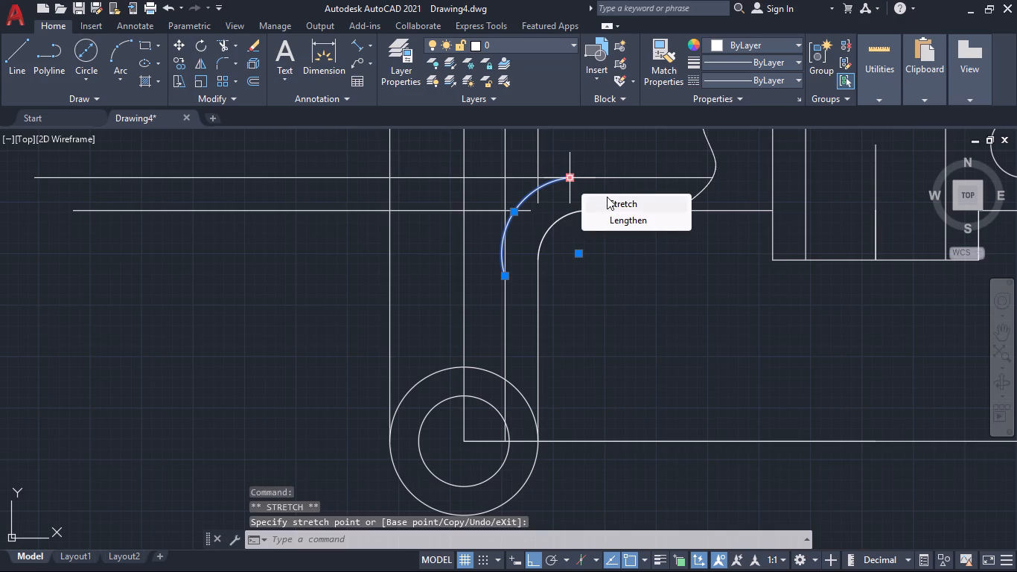
pyautogui.click(508, 279)
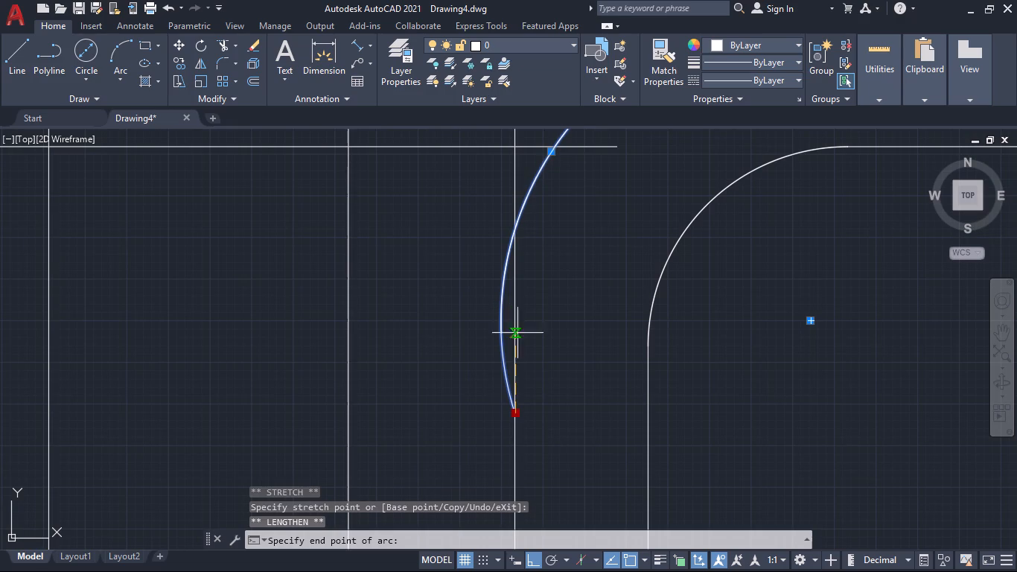
pyautogui.click(514, 413)
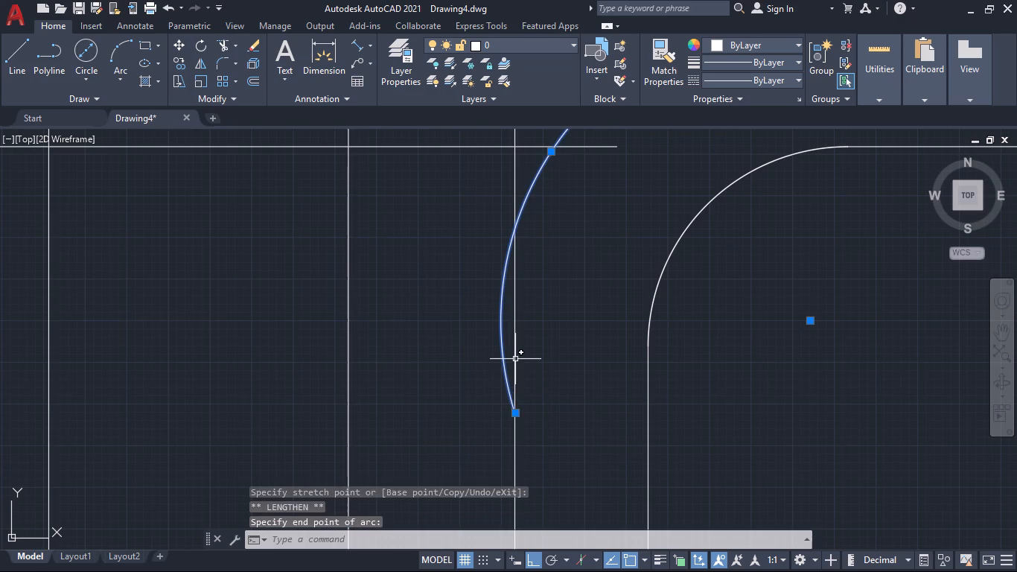
pyautogui.click(514, 414)
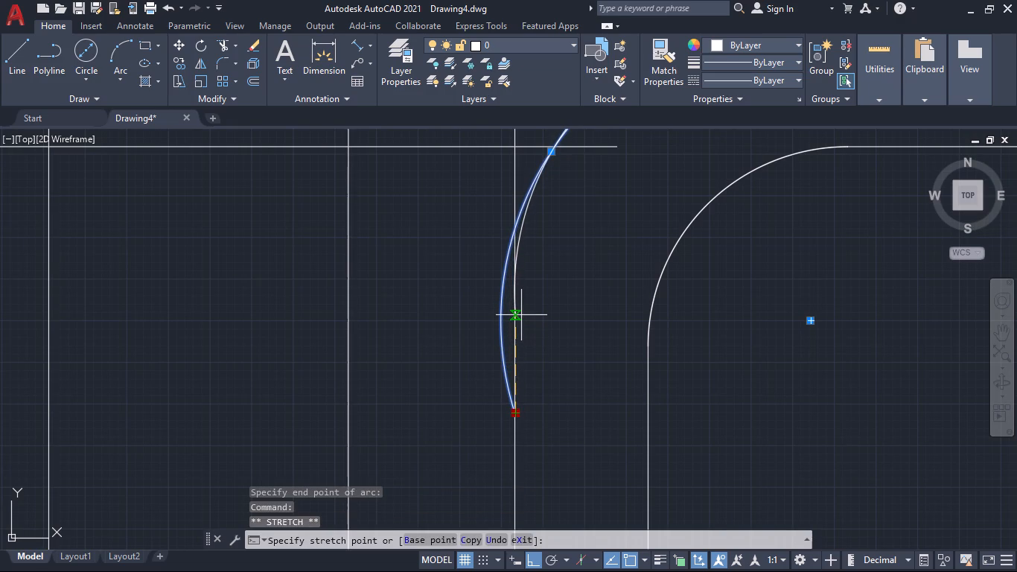
pyautogui.click(517, 314)
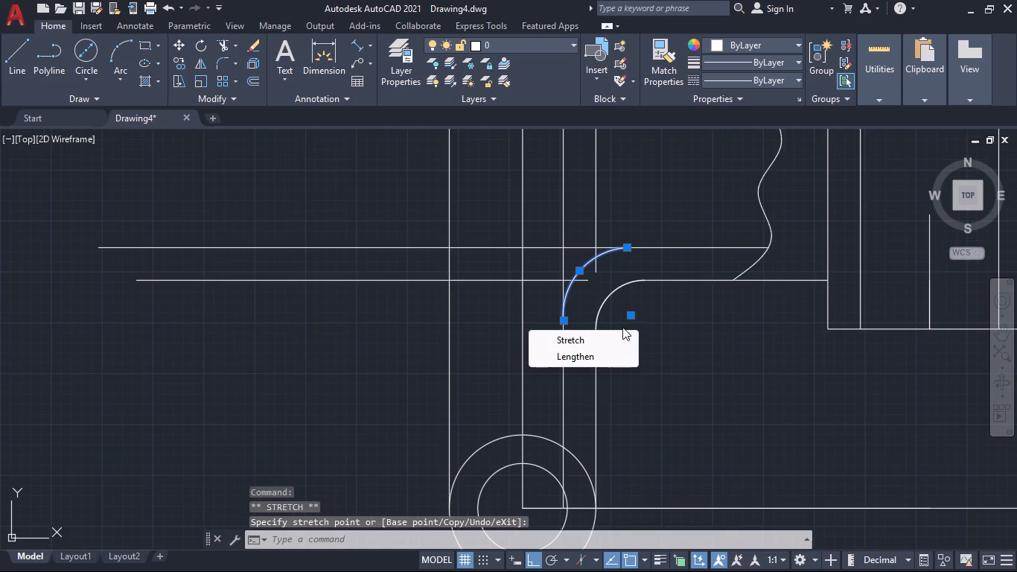
pyautogui.press('Escape')
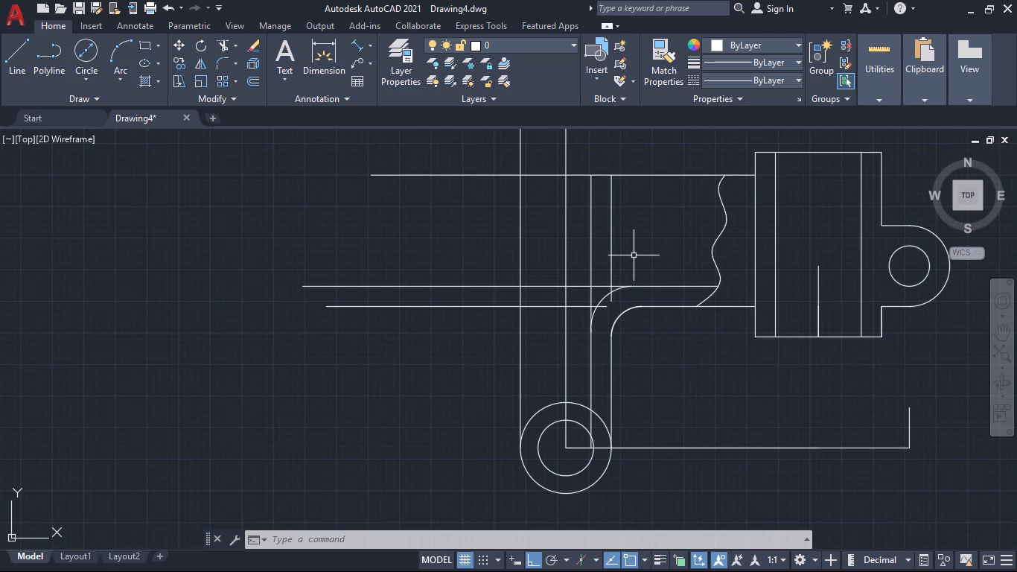
# Trim the vertical lines above the top horizontal line and the horizontal line ends extending beyond the outer vertical line.
pyautogui.write('tr')
pyautogui.press('Return')
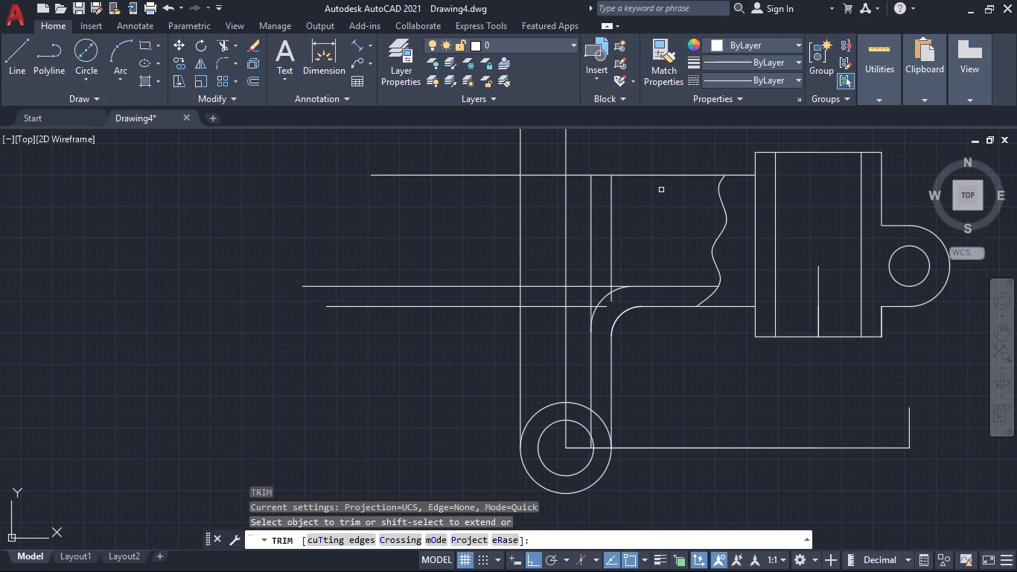
pyautogui.click(691, 162)
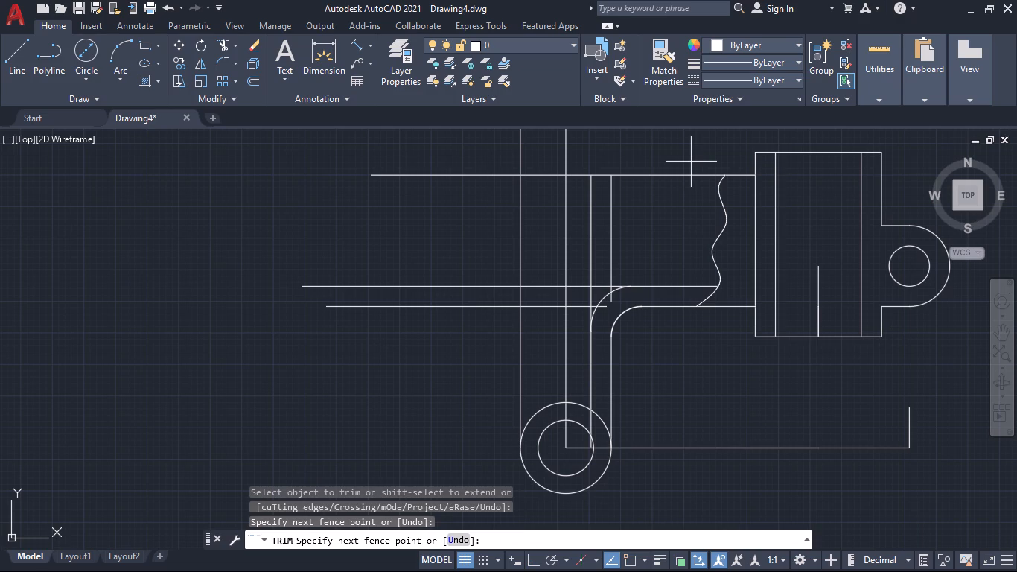
pyautogui.click(425, 178)
pyautogui.click(397, 214)
pyautogui.click(451, 366)
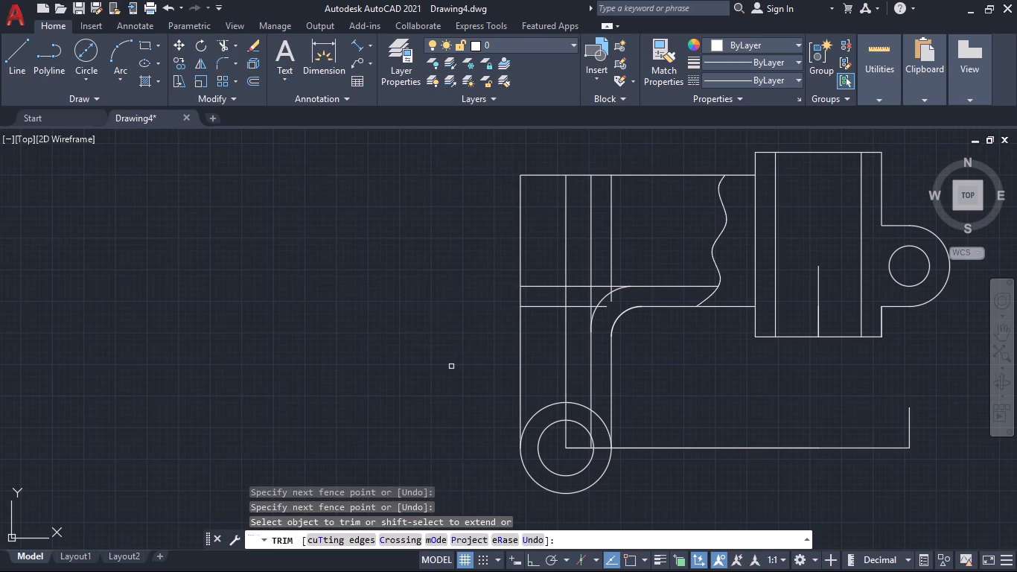
pyautogui.press('Escape')
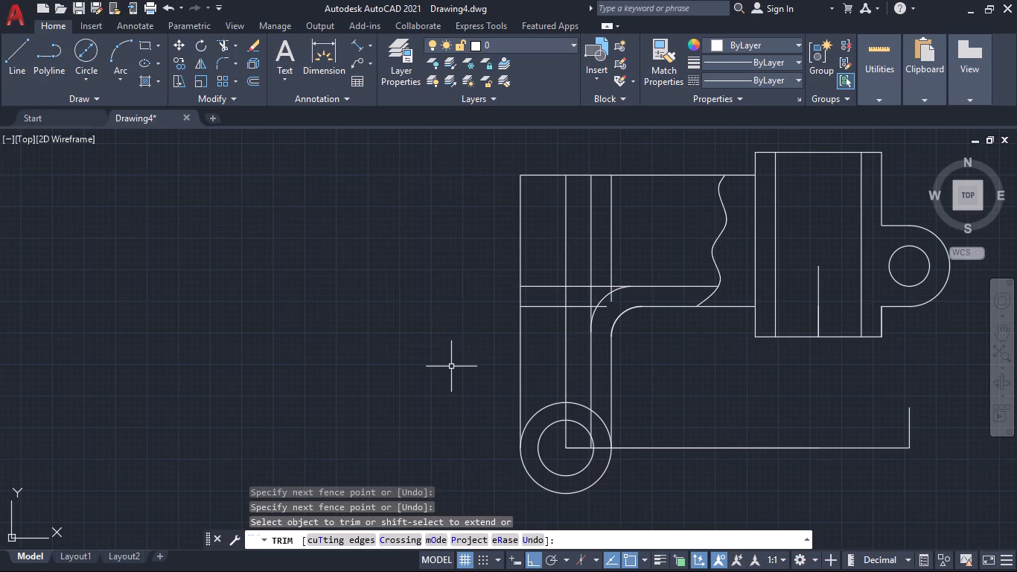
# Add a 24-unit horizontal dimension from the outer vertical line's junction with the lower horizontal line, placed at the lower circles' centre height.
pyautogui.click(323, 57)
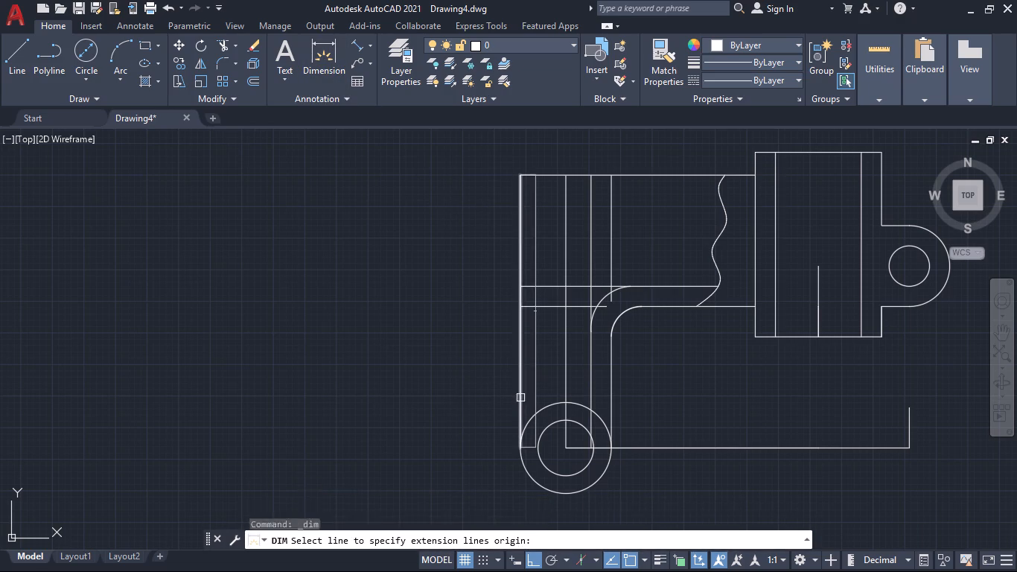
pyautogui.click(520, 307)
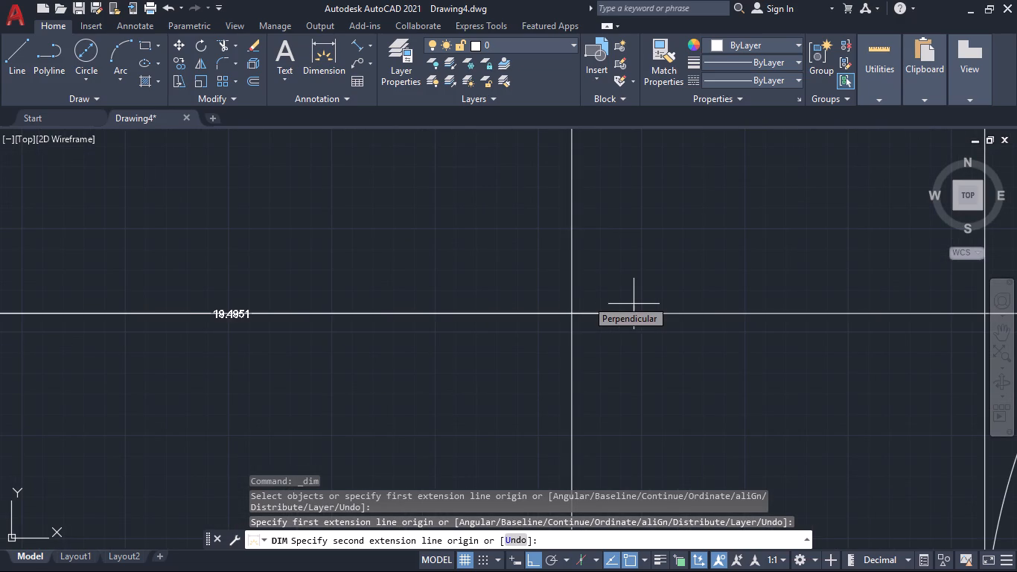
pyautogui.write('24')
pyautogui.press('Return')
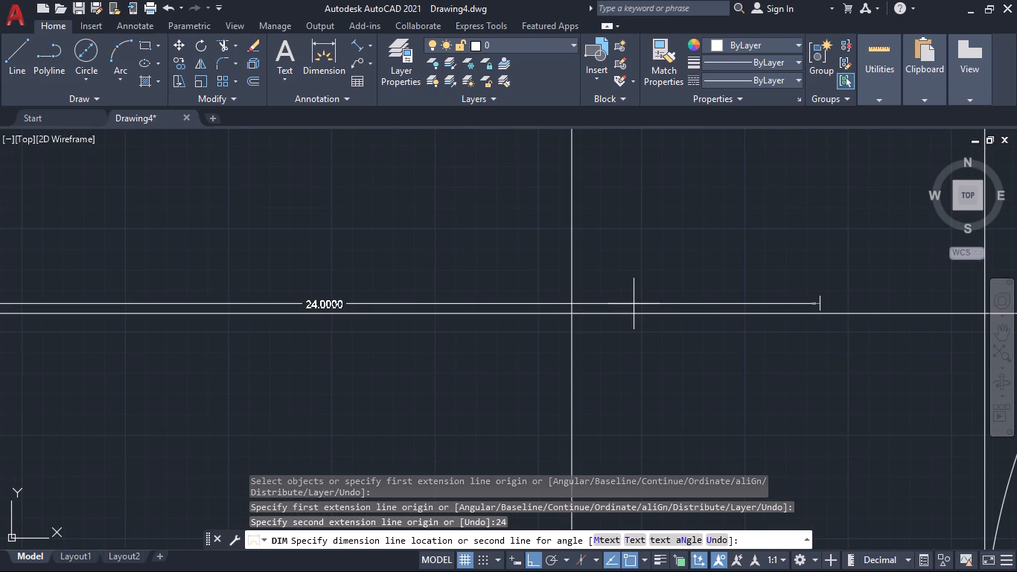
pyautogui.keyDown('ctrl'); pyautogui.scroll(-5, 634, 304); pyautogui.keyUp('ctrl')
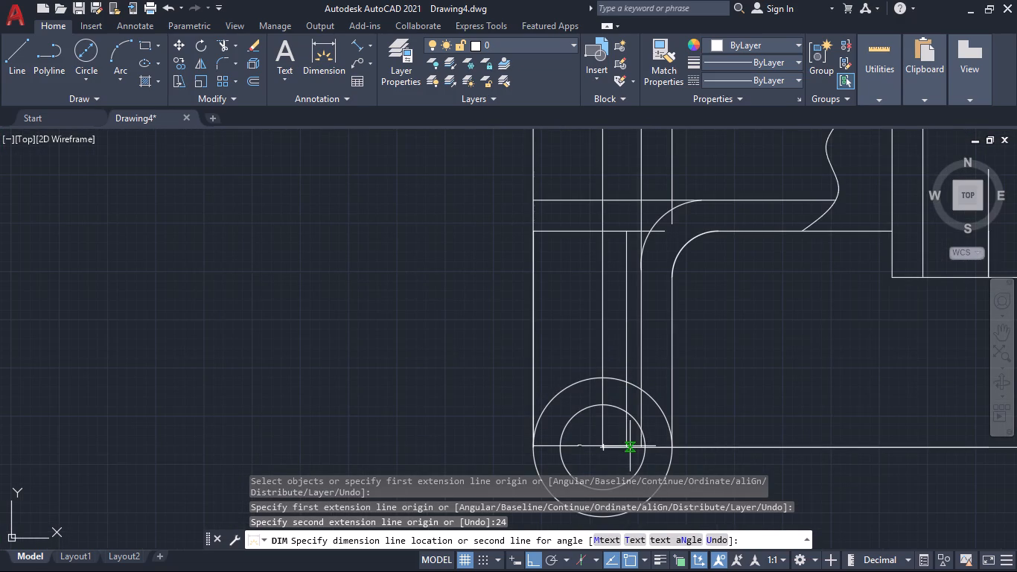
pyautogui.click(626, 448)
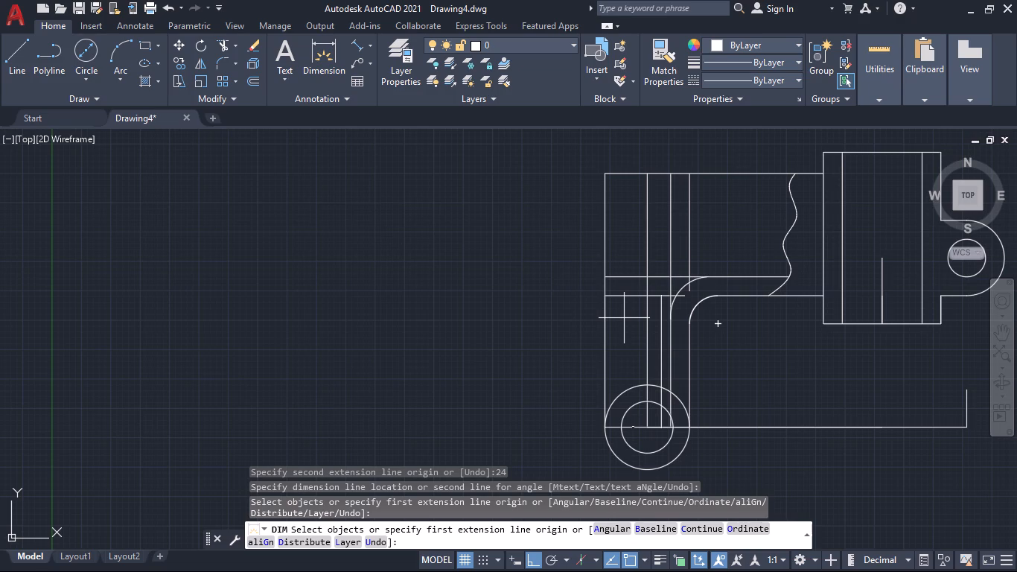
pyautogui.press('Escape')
# Fillet the outer vertical line and the top horizontal line with a radius of 66.
pyautogui.press('f')
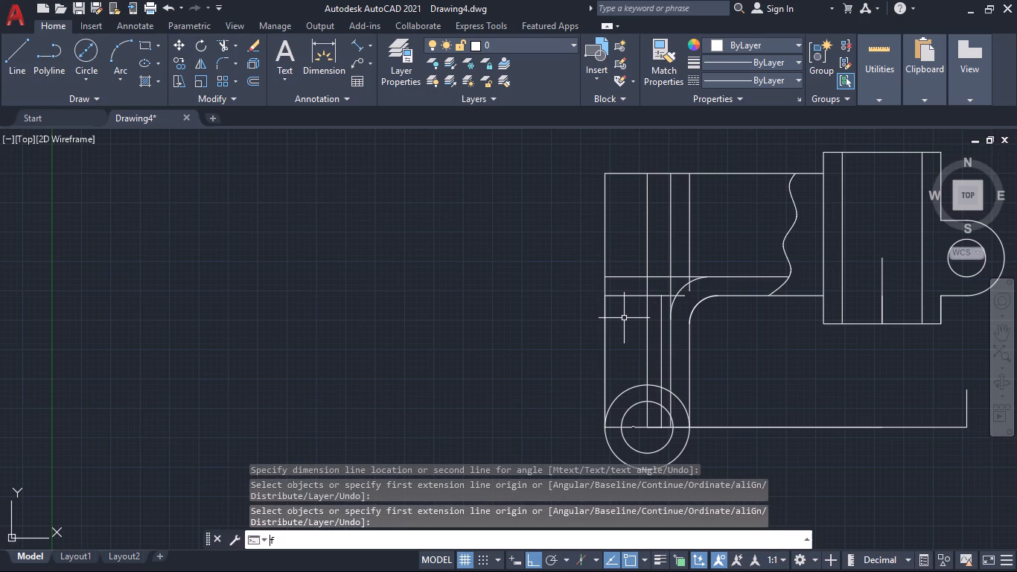
pyautogui.press('Return')
pyautogui.press('r')
pyautogui.press('Return')
pyautogui.write('66')
pyautogui.press('Return')
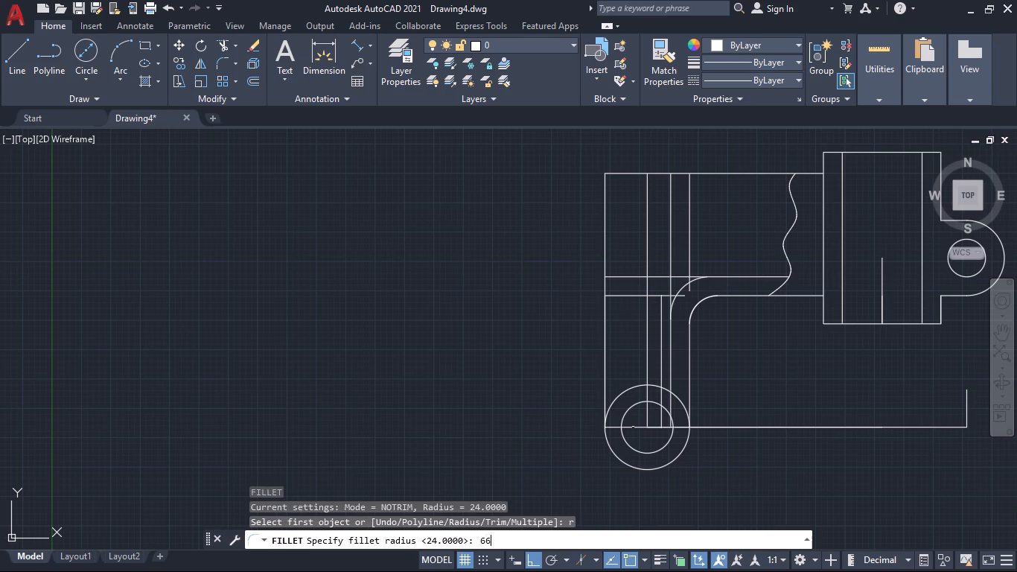
pyautogui.click(606, 255)
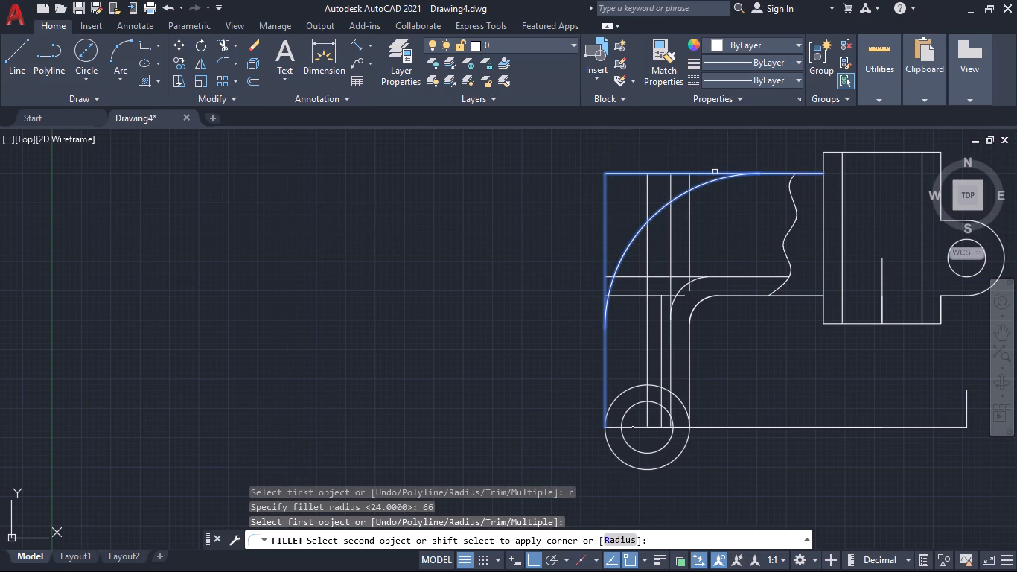
pyautogui.click(715, 172)
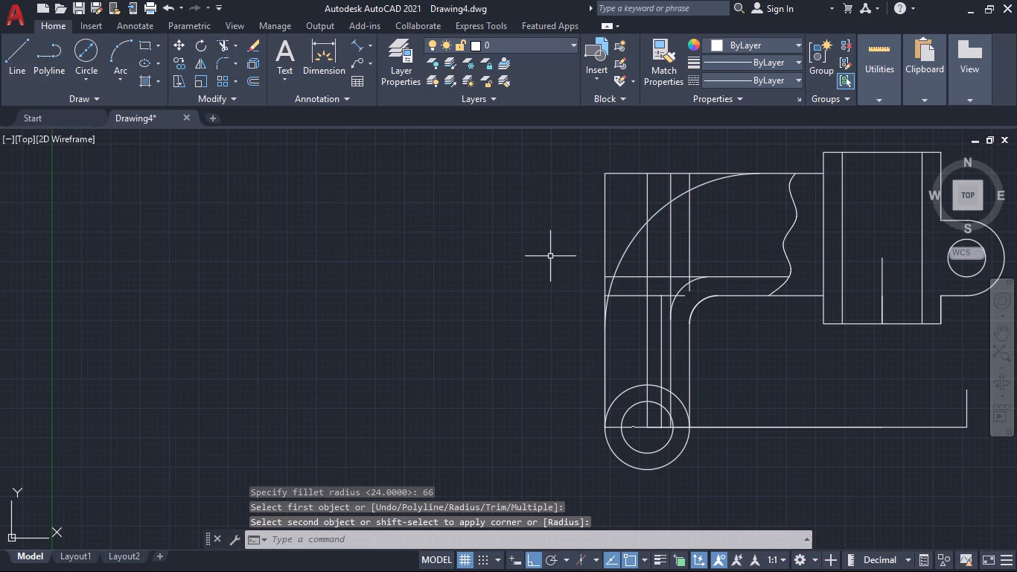
# Trim the square corner and all line ends lying outside the radius-66 fillet arc.
pyautogui.write('tr')
pyautogui.press('Return')
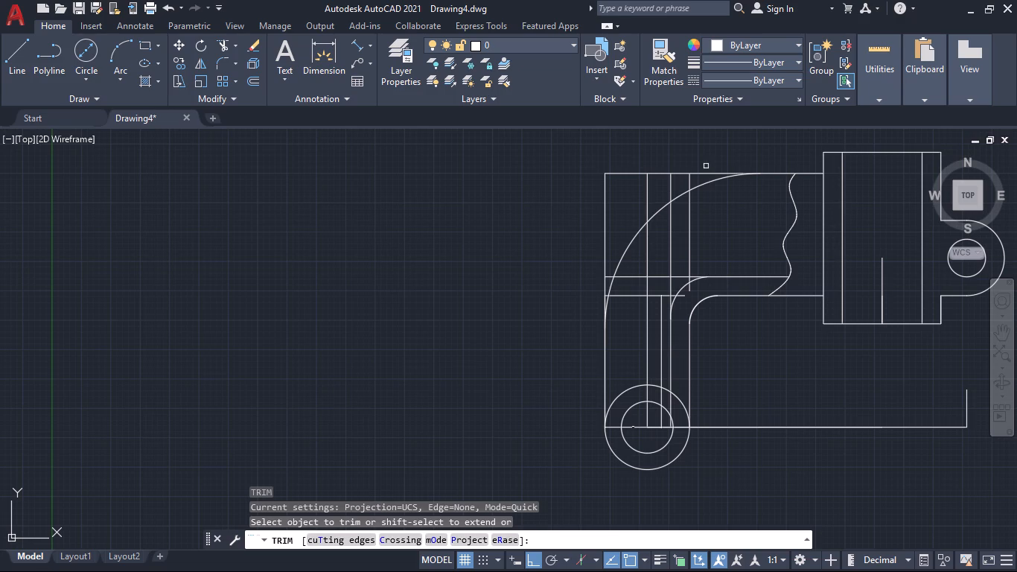
pyautogui.click(710, 166)
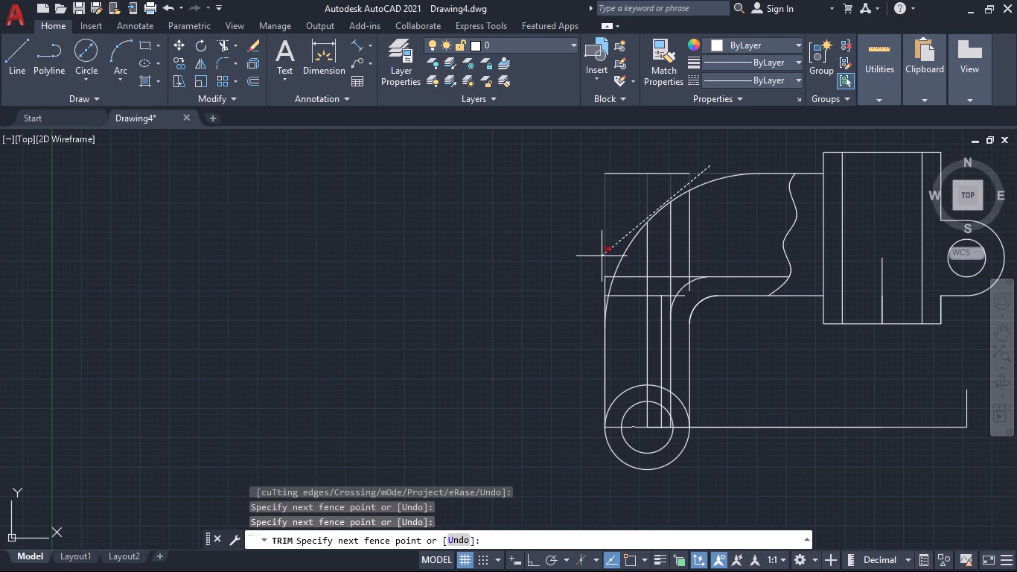
pyautogui.click(599, 256)
pyautogui.click(650, 169)
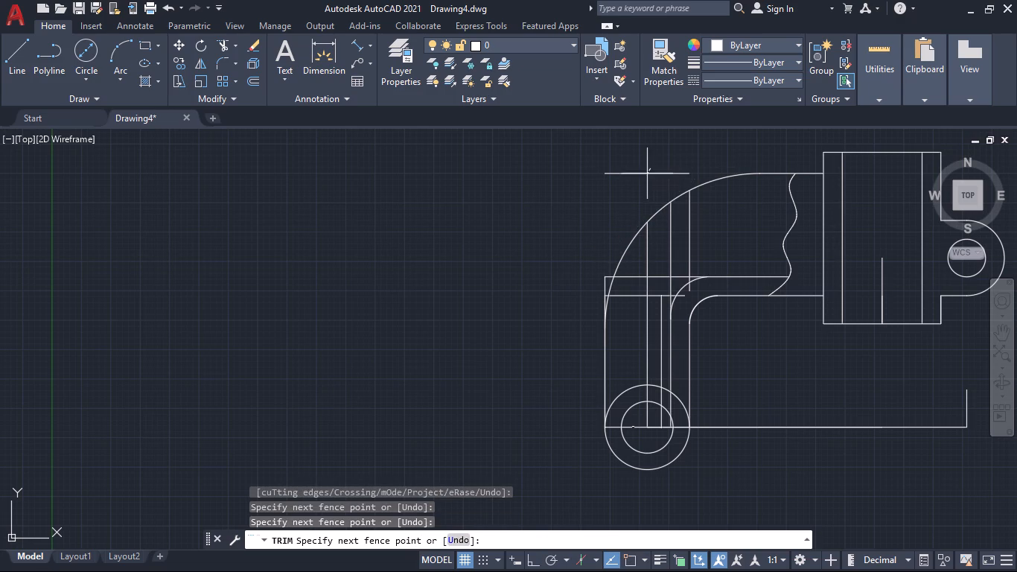
pyautogui.click(635, 190)
pyautogui.click(606, 277)
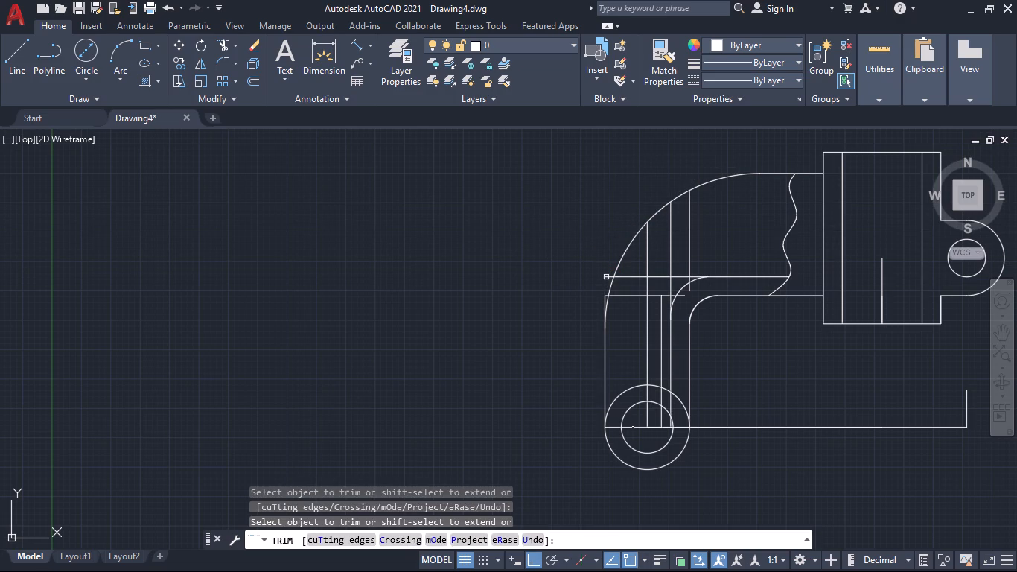
pyautogui.click(608, 277)
pyautogui.click(605, 294)
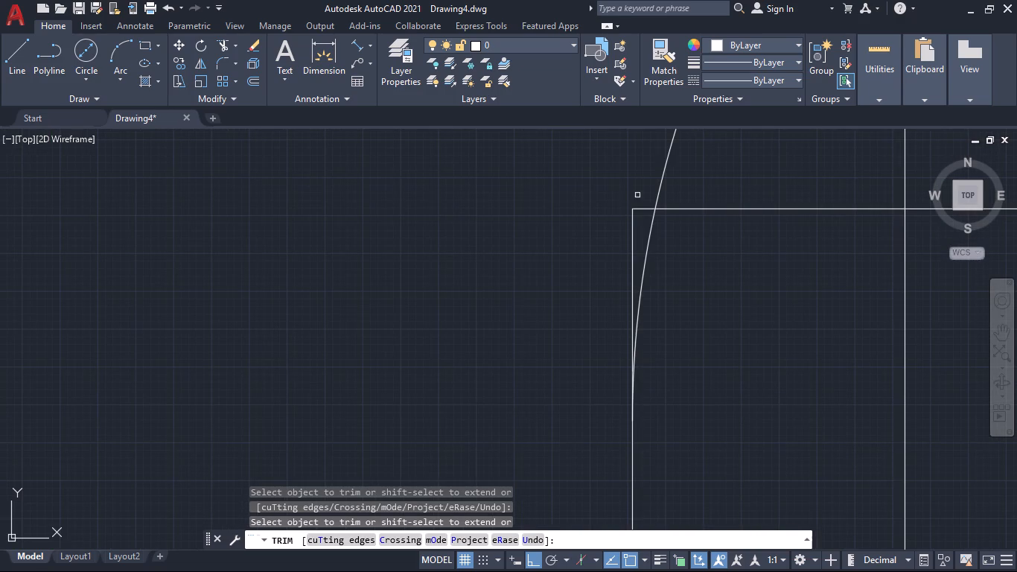
pyautogui.click(638, 194)
pyautogui.click(628, 252)
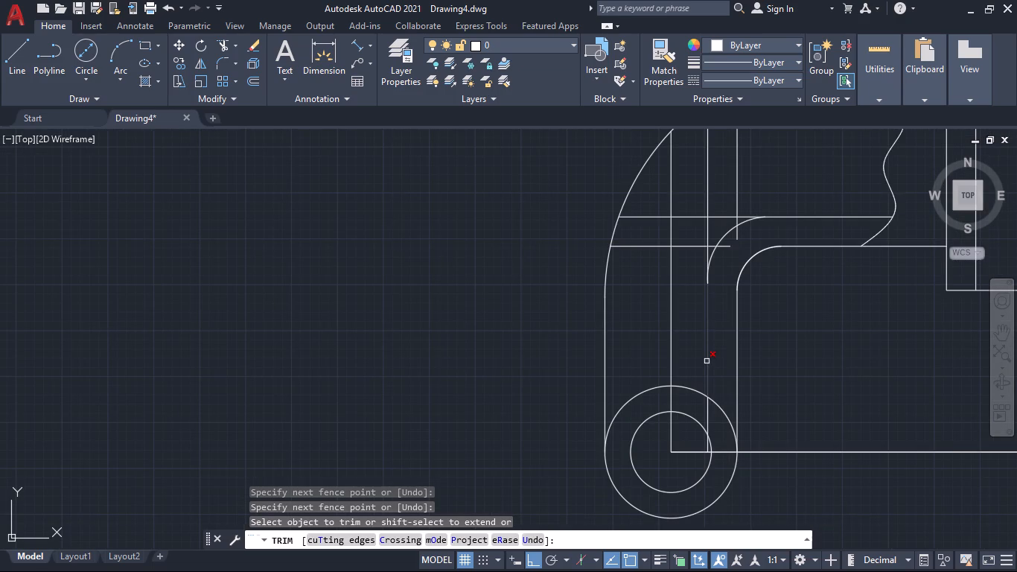
# Trim the inner offset vertical line between the large fillet arc's lower end and the lower circles' horizontal centre line.
pyautogui.click(707, 361)
pyautogui.click(707, 413)
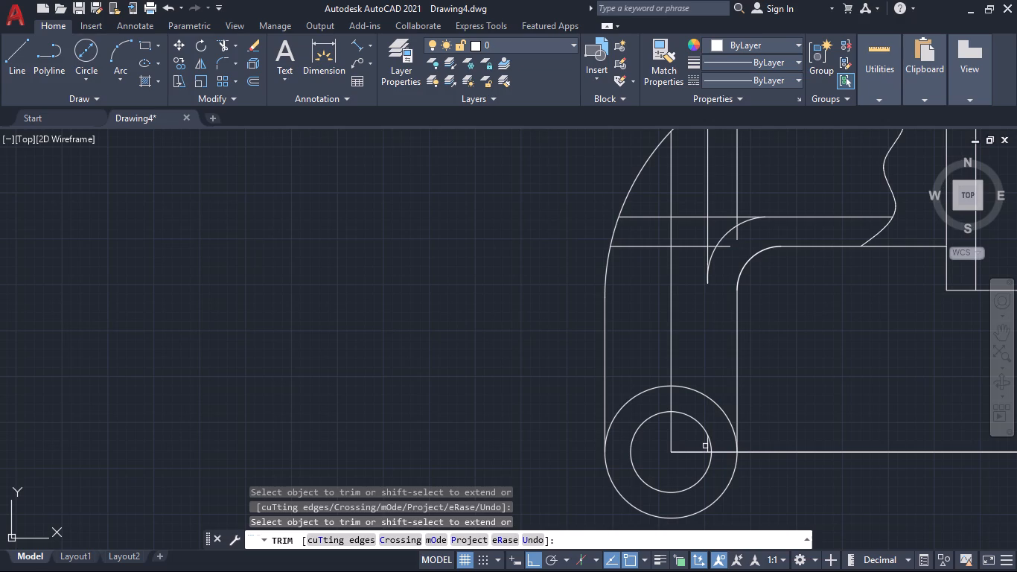
pyautogui.click(706, 447)
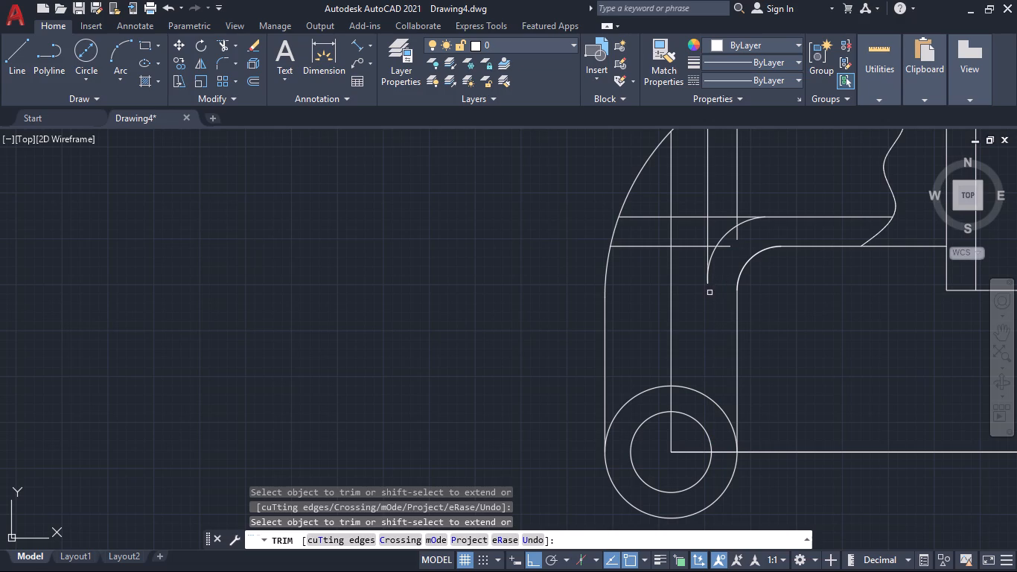
# Trim the lower part of the larger inner fillet arc, the line pieces crossing it, and the leftover vertical stub at the bend.
pyautogui.click(710, 293)
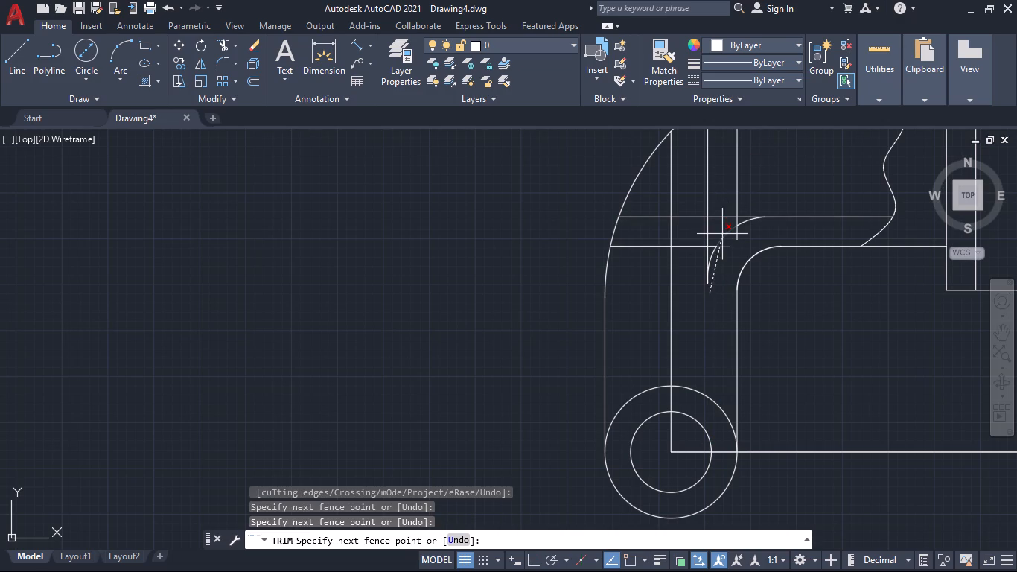
pyautogui.click(722, 235)
pyautogui.click(714, 247)
pyautogui.click(707, 261)
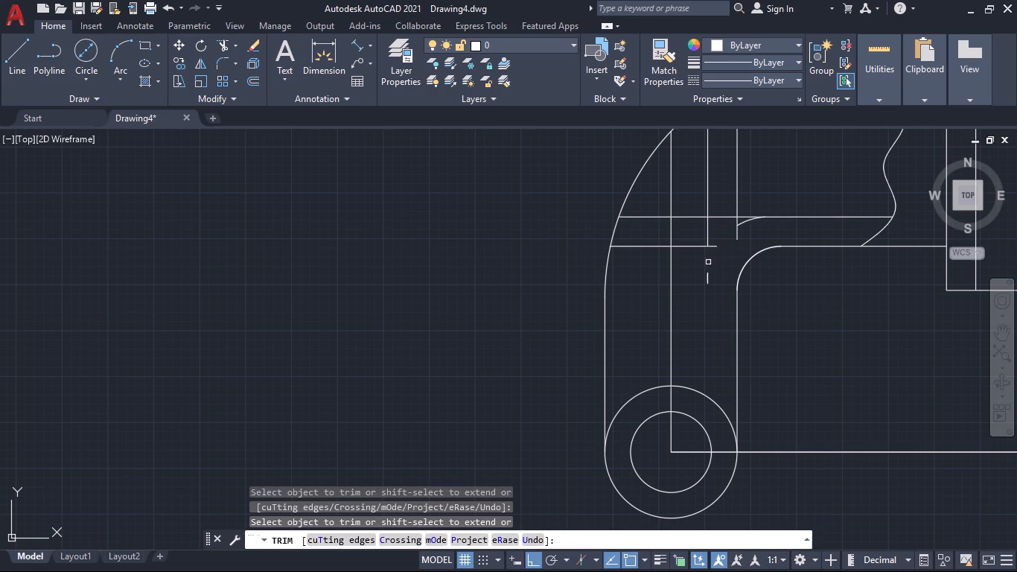
pyautogui.click(708, 263)
pyautogui.click(709, 278)
pyautogui.click(710, 279)
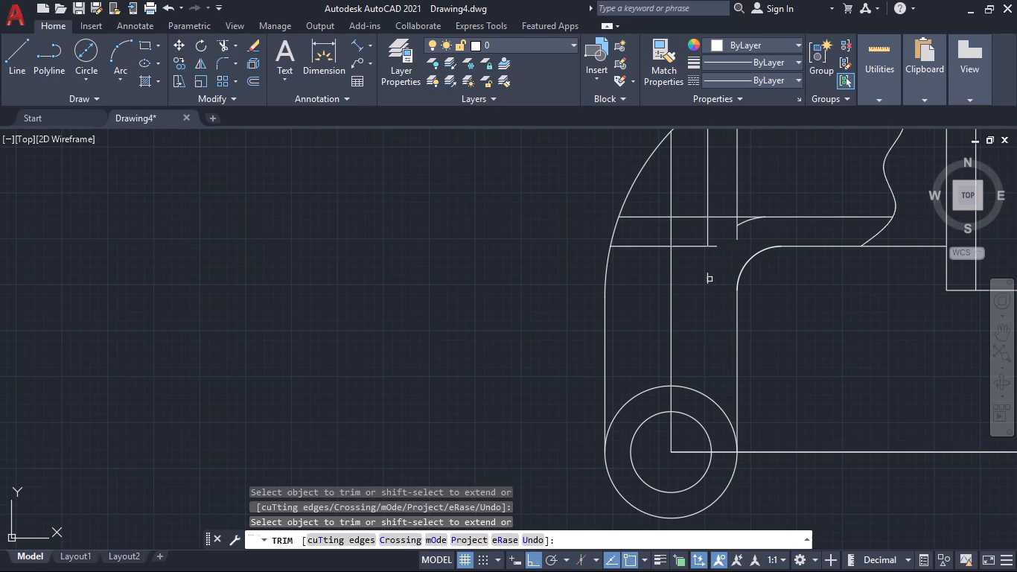
pyautogui.click(704, 279)
pyautogui.click(711, 279)
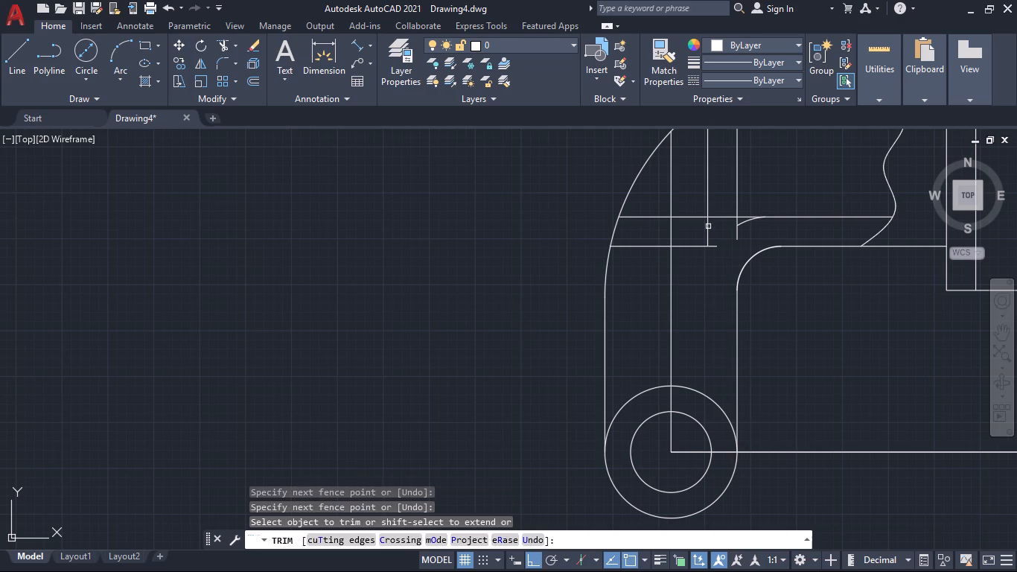
pyautogui.press('Escape')
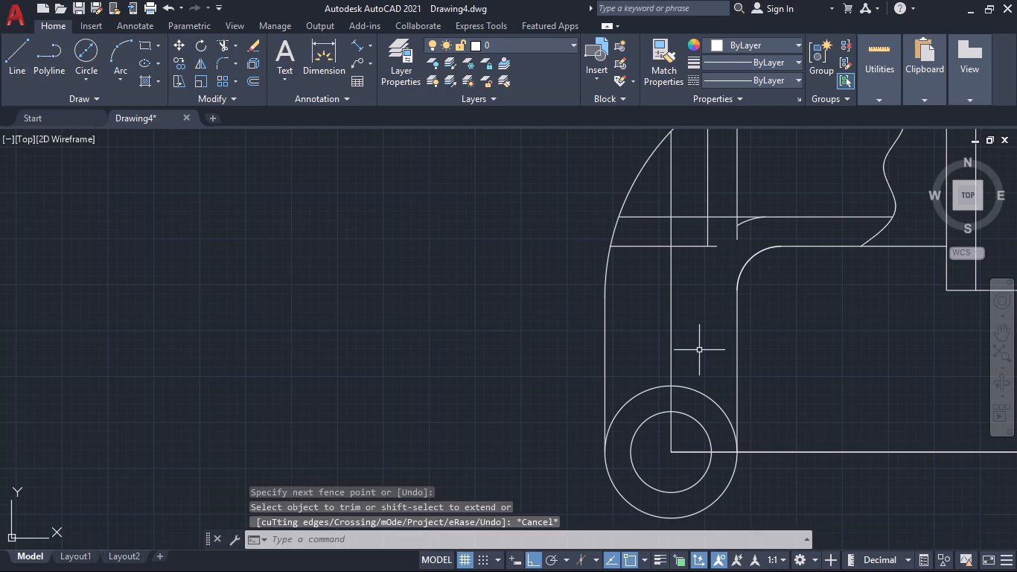
# Offset the outer vertical line by 24 toward the inside of the arm.
pyautogui.press('o')
pyautogui.press('Return')
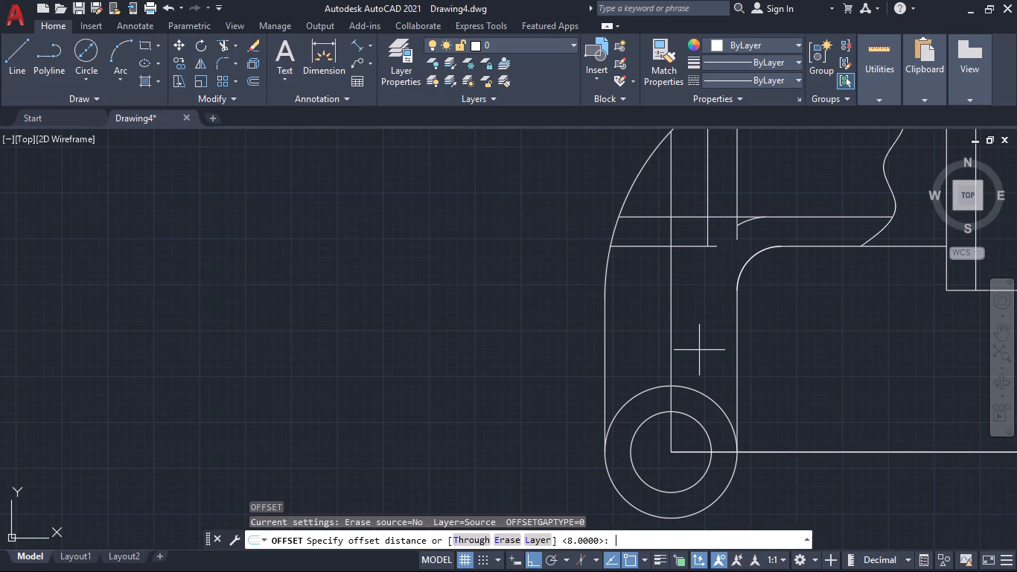
pyautogui.write('10')
pyautogui.press('BackSpace')
pyautogui.press('BackSpace')
pyautogui.write('24')
pyautogui.press('Return')
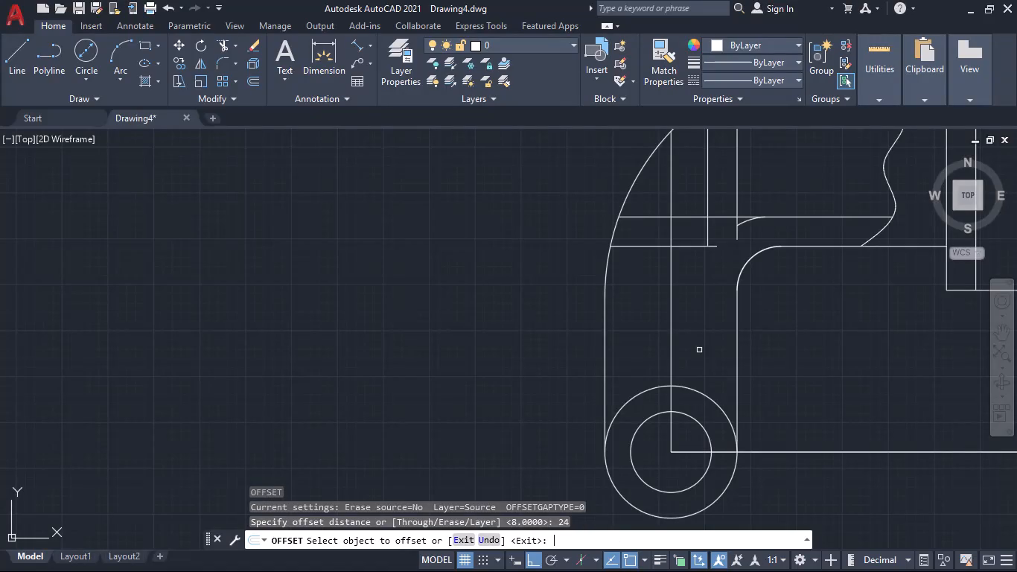
pyautogui.click(605, 363)
pyautogui.click(625, 363)
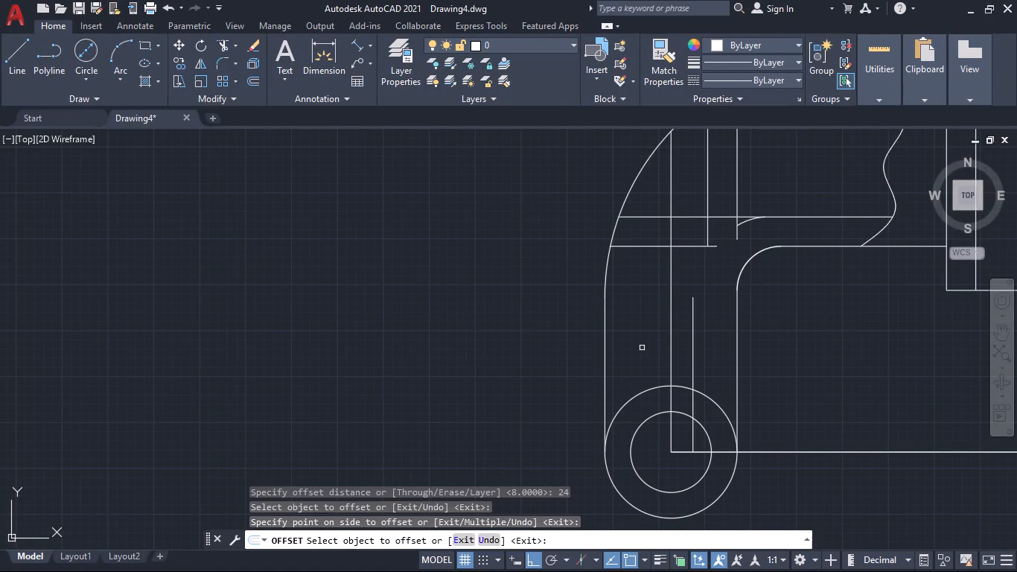
pyautogui.press('Escape')
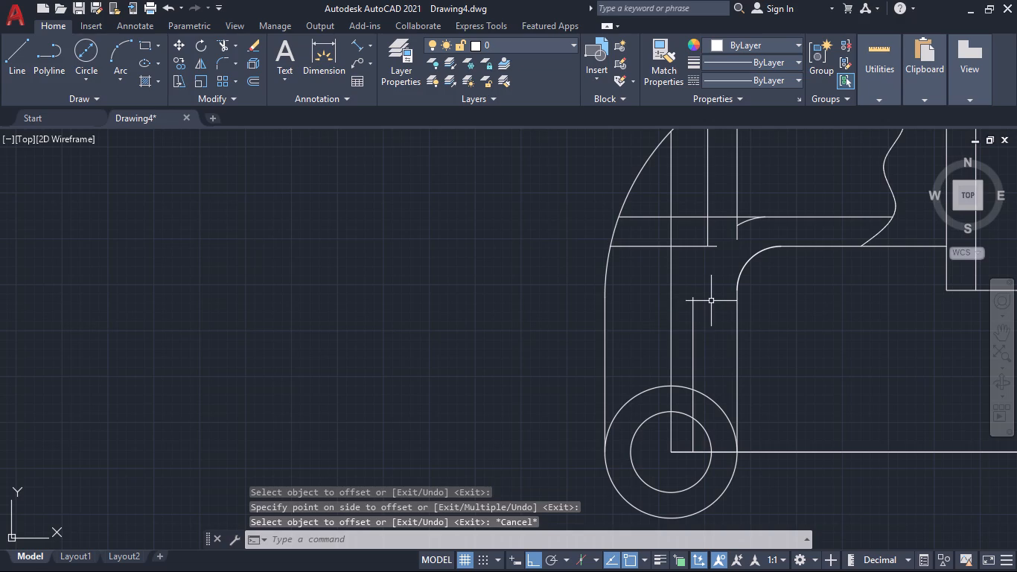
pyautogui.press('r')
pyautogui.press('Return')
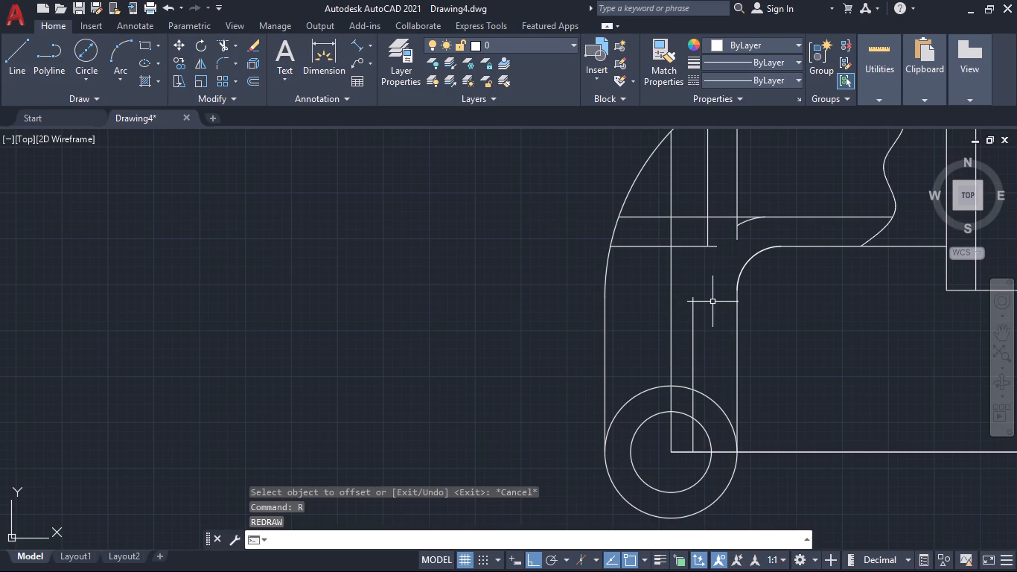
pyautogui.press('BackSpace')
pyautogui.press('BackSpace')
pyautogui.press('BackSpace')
# Fillet the newly offset inner vertical line and the upper horizontal line of the arm with radius 24.
pyautogui.press('f')
pyautogui.press('Return')
pyautogui.press('r')
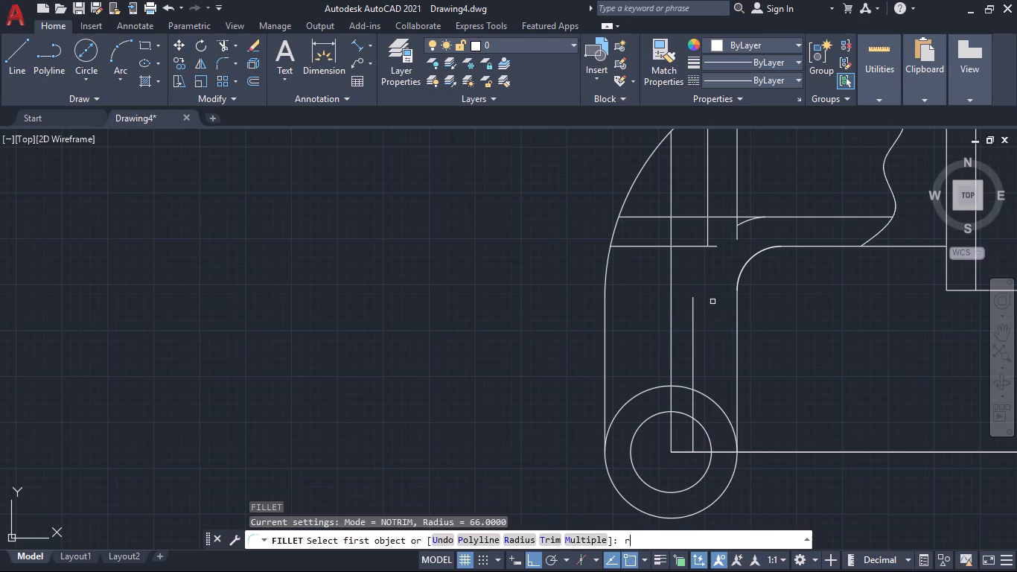
pyautogui.press('Return')
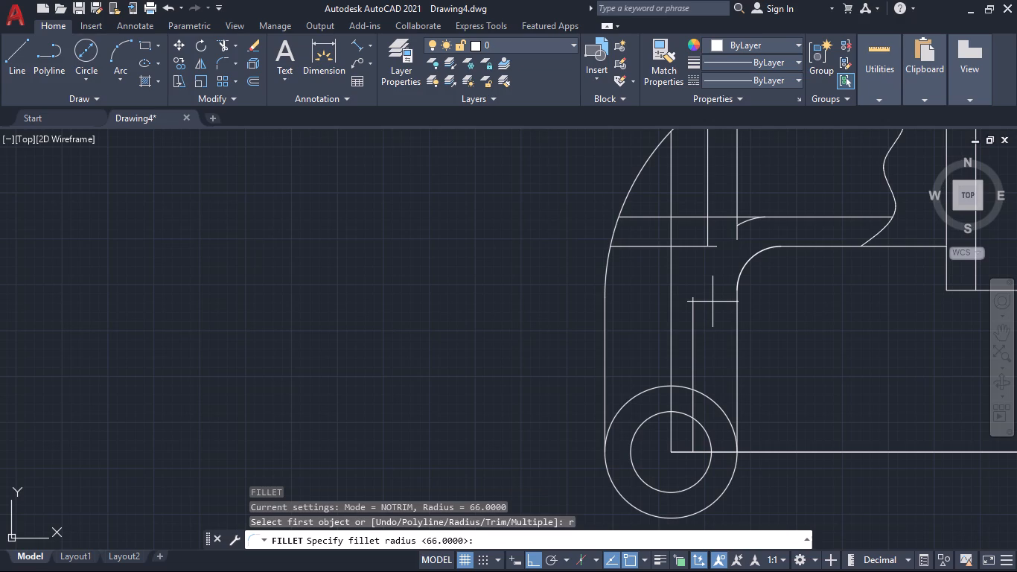
pyautogui.write('24')
pyautogui.press('Return')
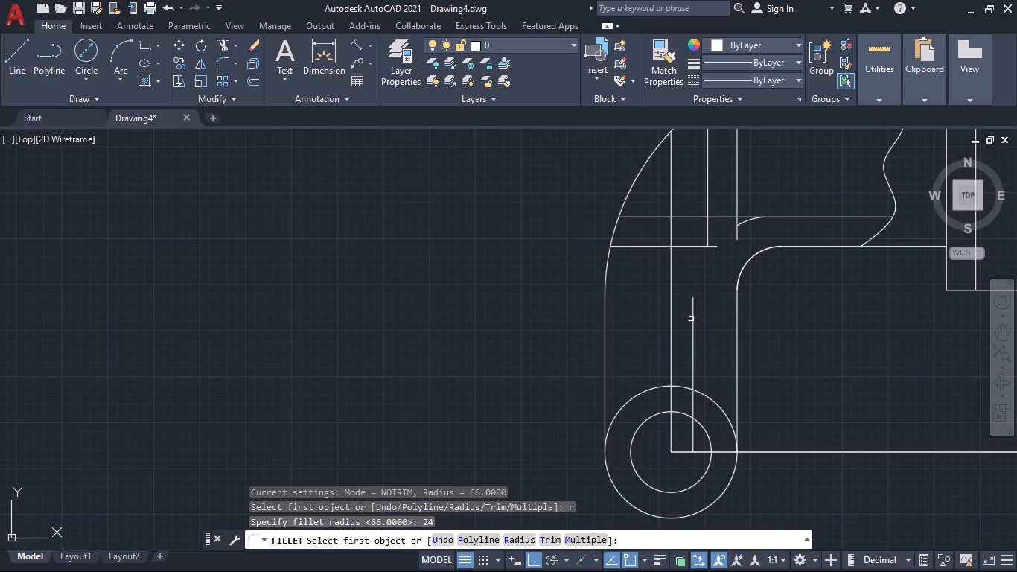
pyautogui.click(693, 320)
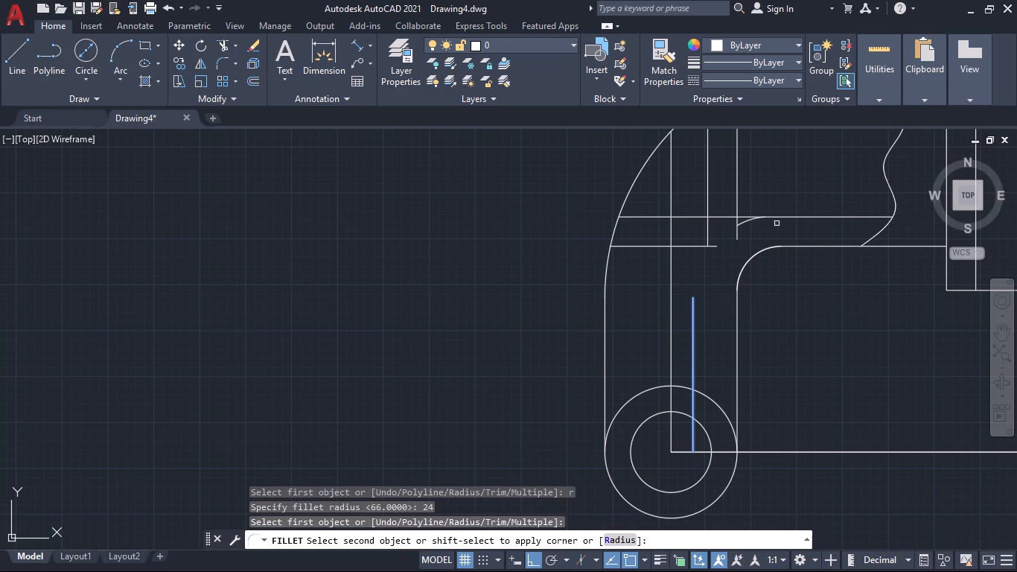
pyautogui.click(782, 217)
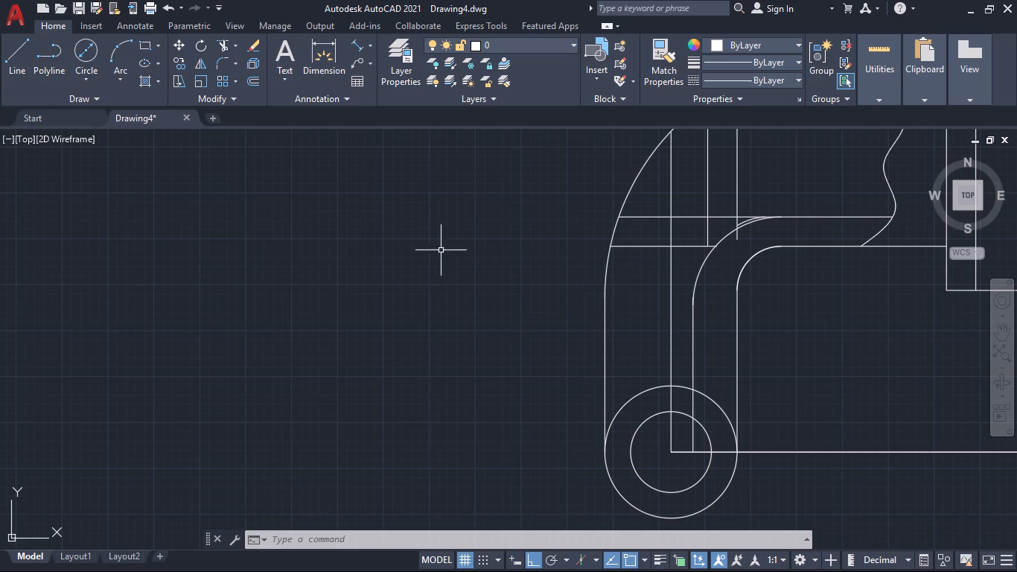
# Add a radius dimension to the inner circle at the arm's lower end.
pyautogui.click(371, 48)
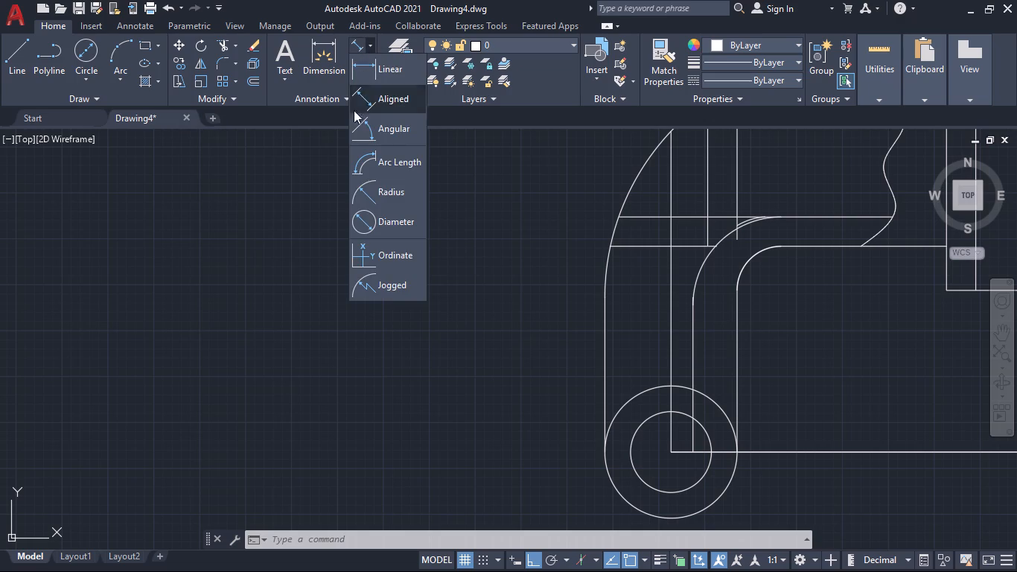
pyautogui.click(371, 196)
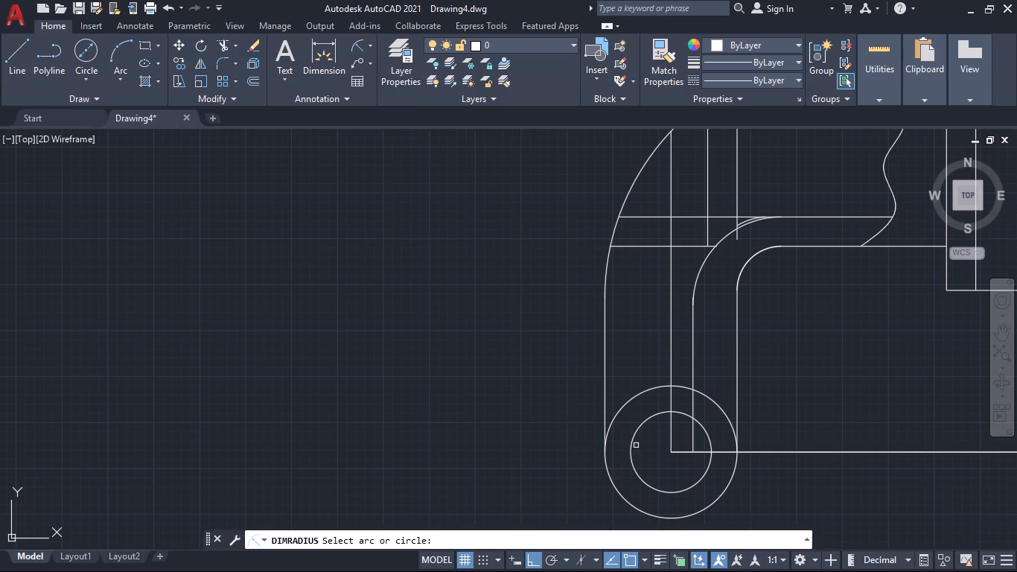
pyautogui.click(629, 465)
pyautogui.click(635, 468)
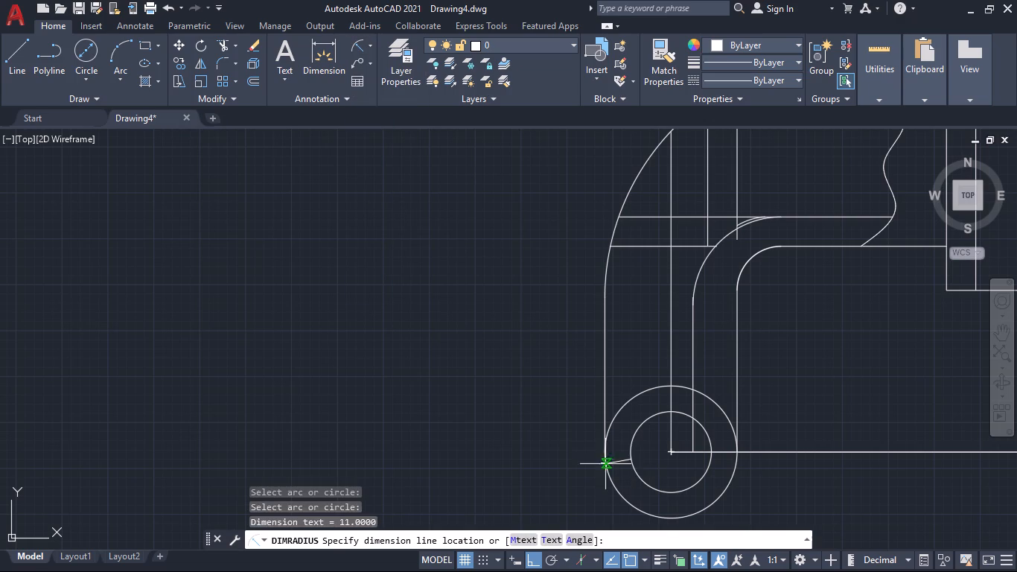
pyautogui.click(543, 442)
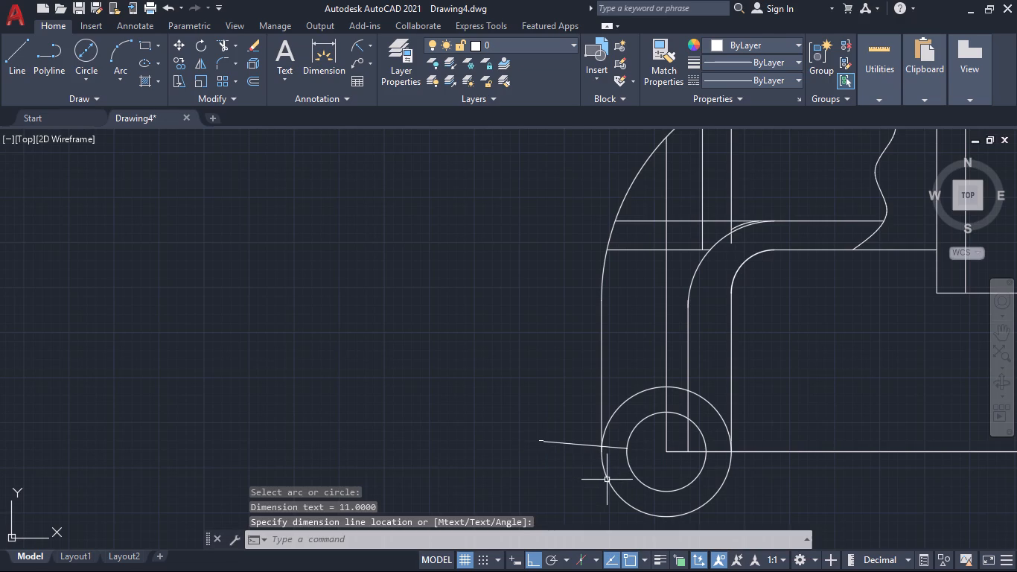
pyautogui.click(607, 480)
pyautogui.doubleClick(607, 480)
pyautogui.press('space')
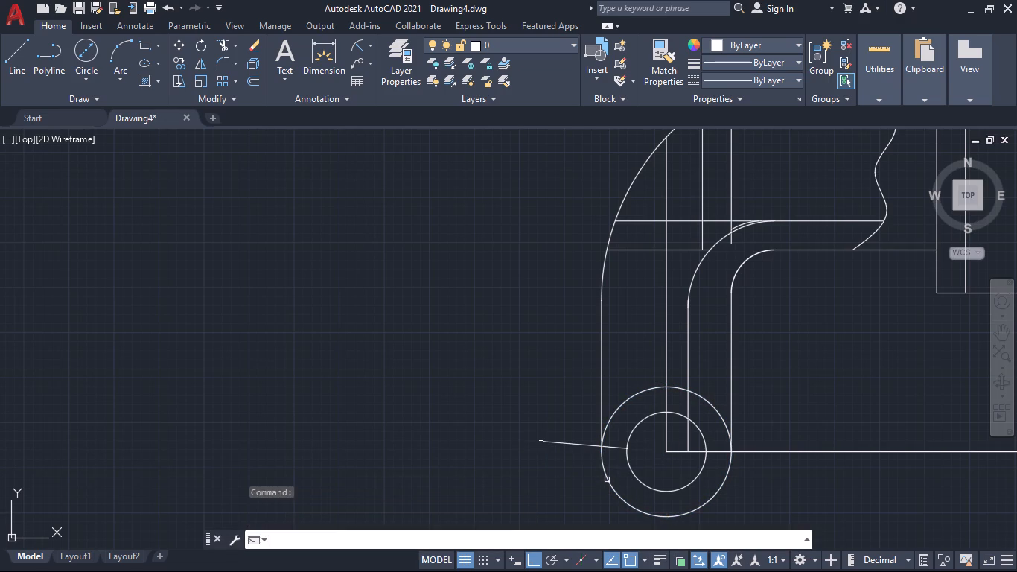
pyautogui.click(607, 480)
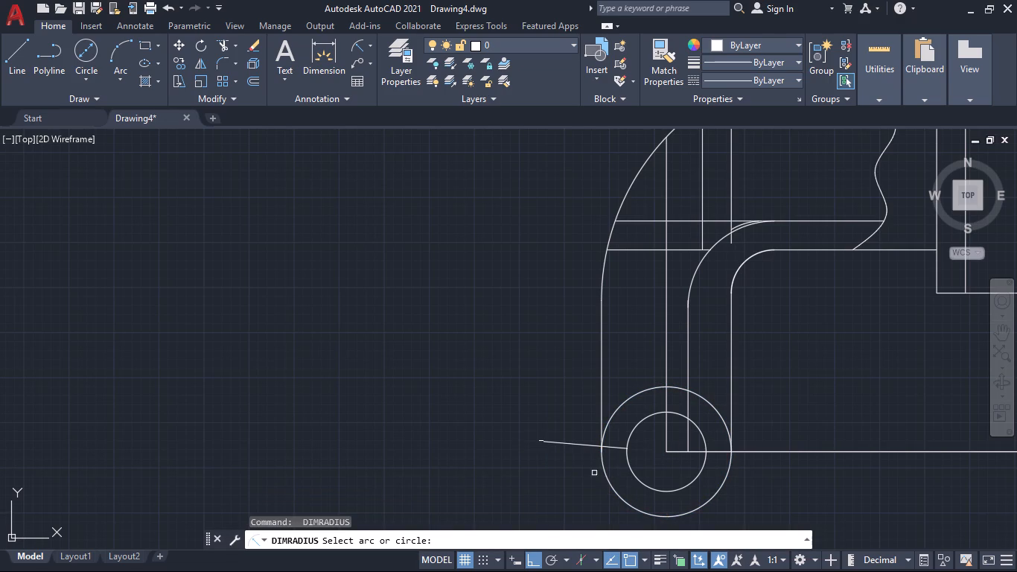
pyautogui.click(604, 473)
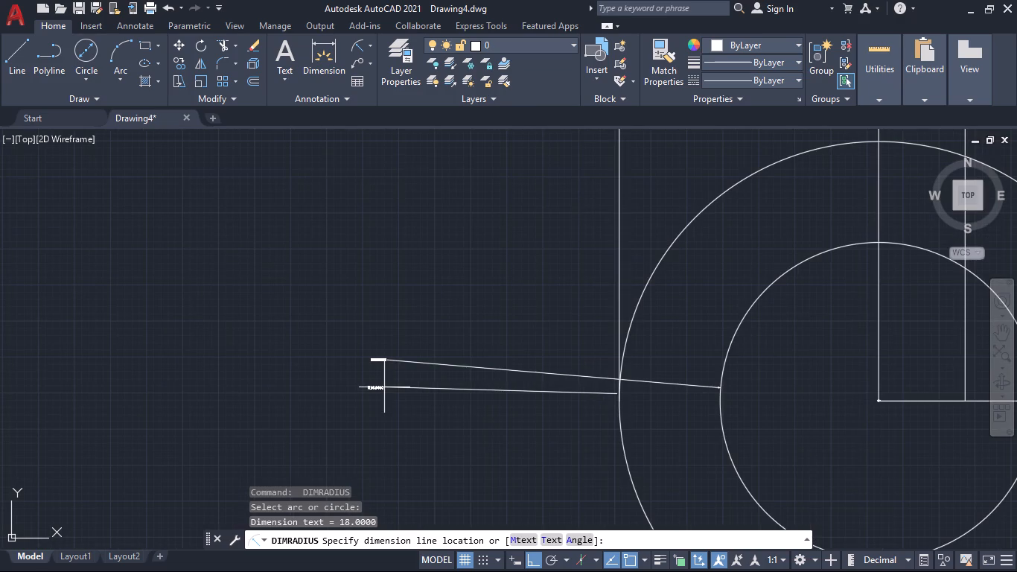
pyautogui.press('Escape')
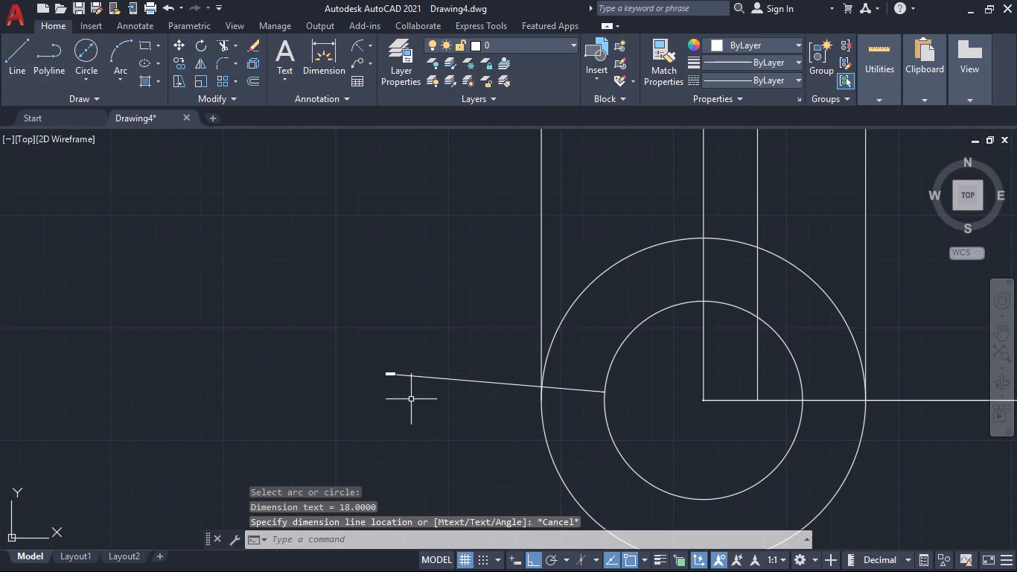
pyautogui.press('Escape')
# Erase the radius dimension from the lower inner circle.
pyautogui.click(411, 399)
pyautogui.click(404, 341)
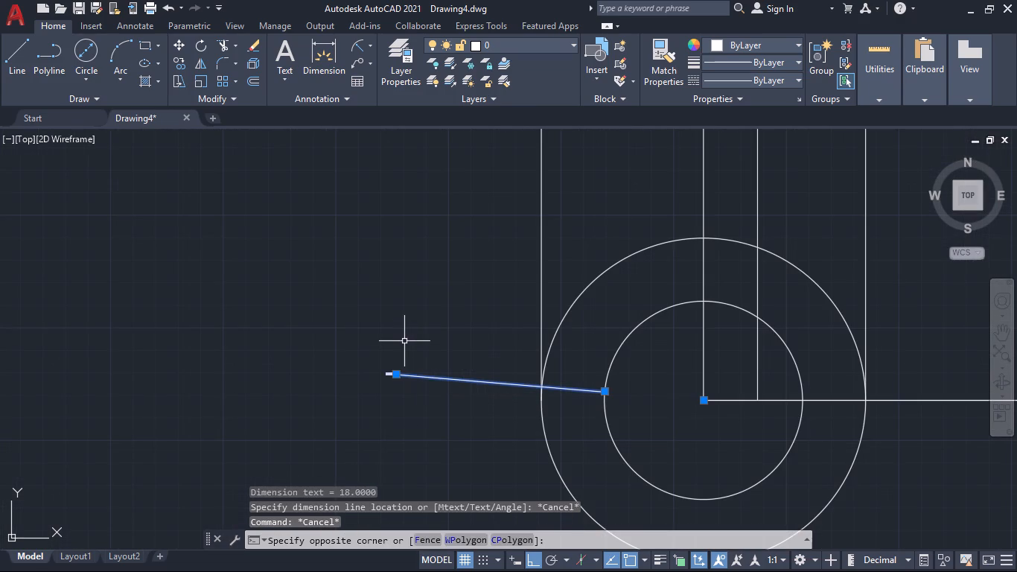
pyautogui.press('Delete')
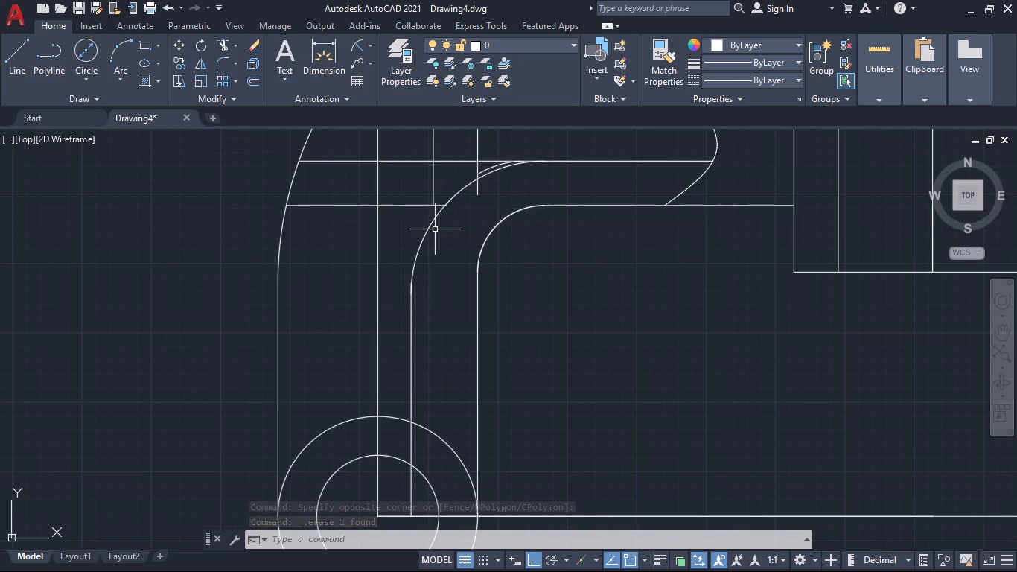
# Erase the radius-24 fillet arc, the topmost smaller concentric-looking fillet arc, and the short leftover arc piece at the arm bend.
pyautogui.click(432, 228)
pyautogui.click(486, 242)
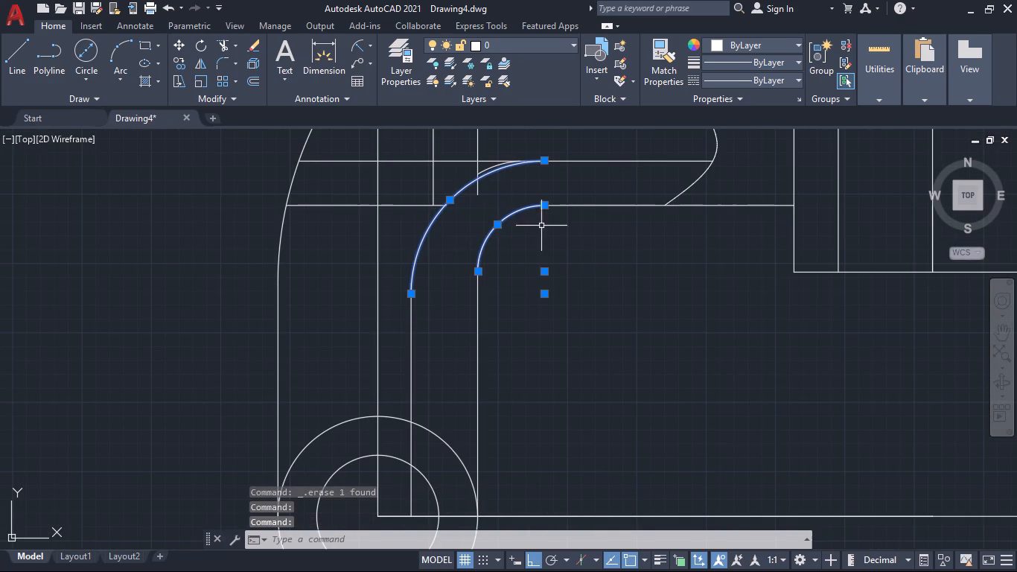
pyautogui.click(588, 162)
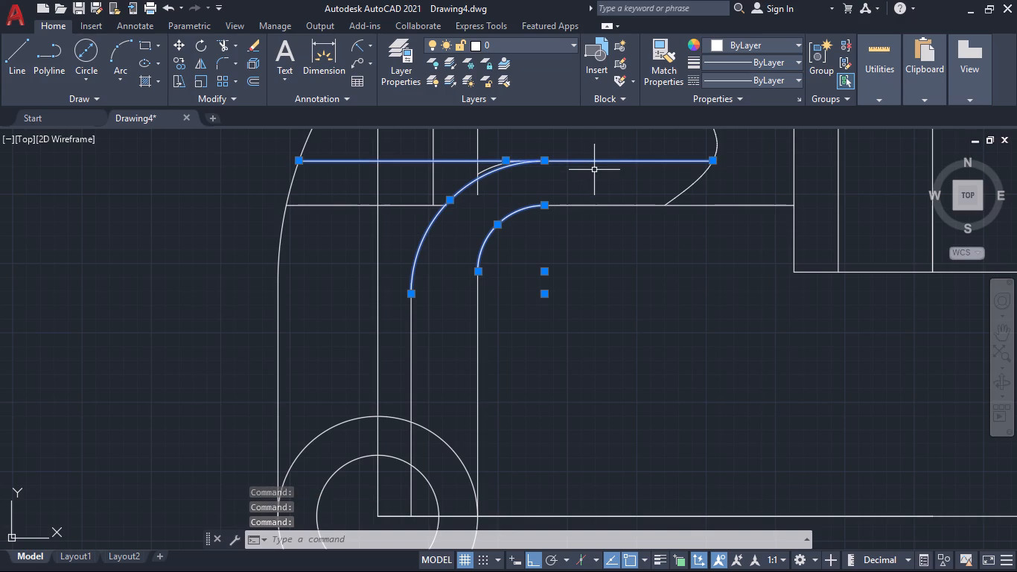
pyautogui.keyDown('shift'); pyautogui.click(608, 162); pyautogui.keyUp('shift')
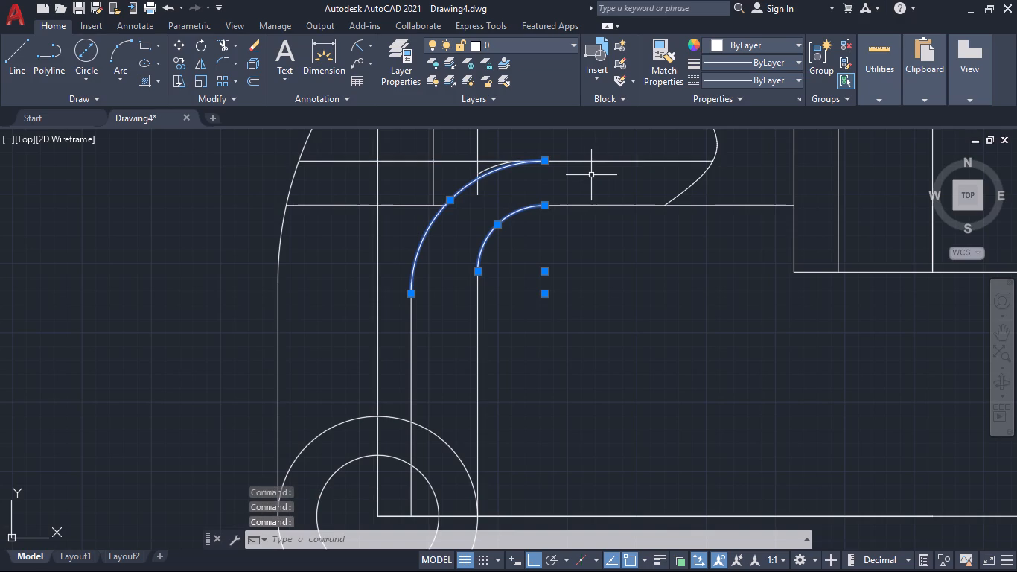
pyautogui.press('Delete')
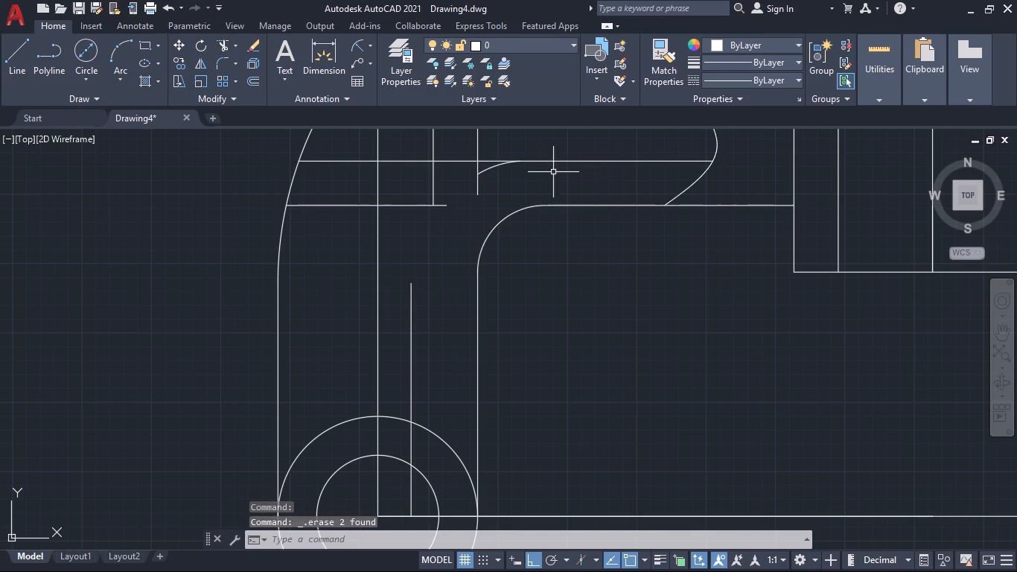
pyautogui.click(495, 168)
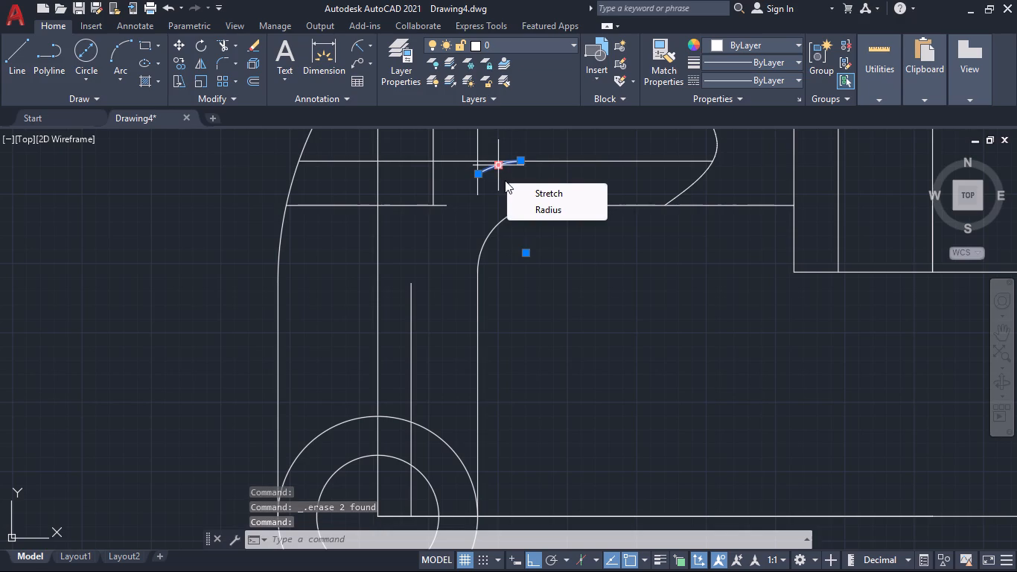
pyautogui.press('Delete')
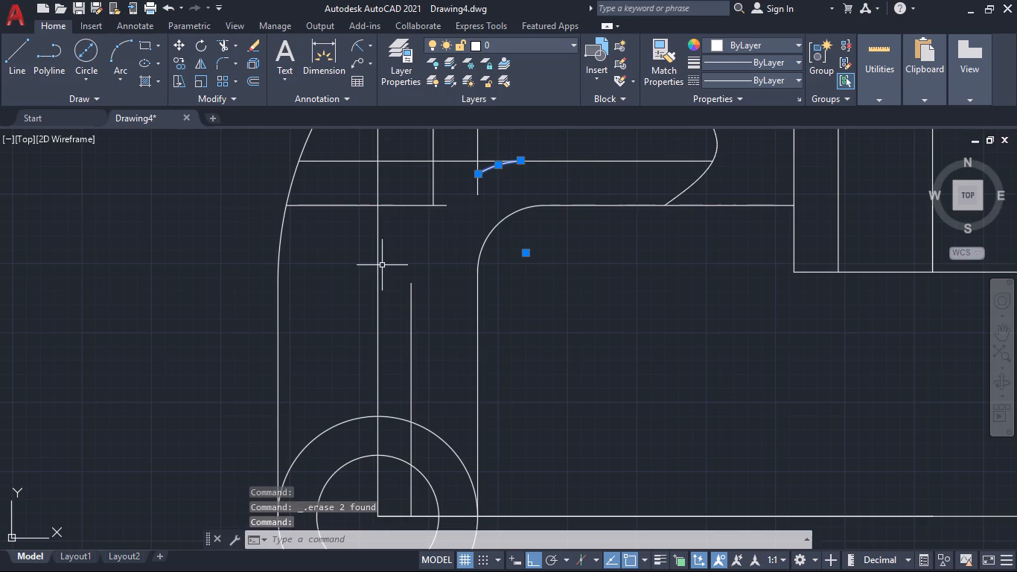
pyautogui.press('Delete')
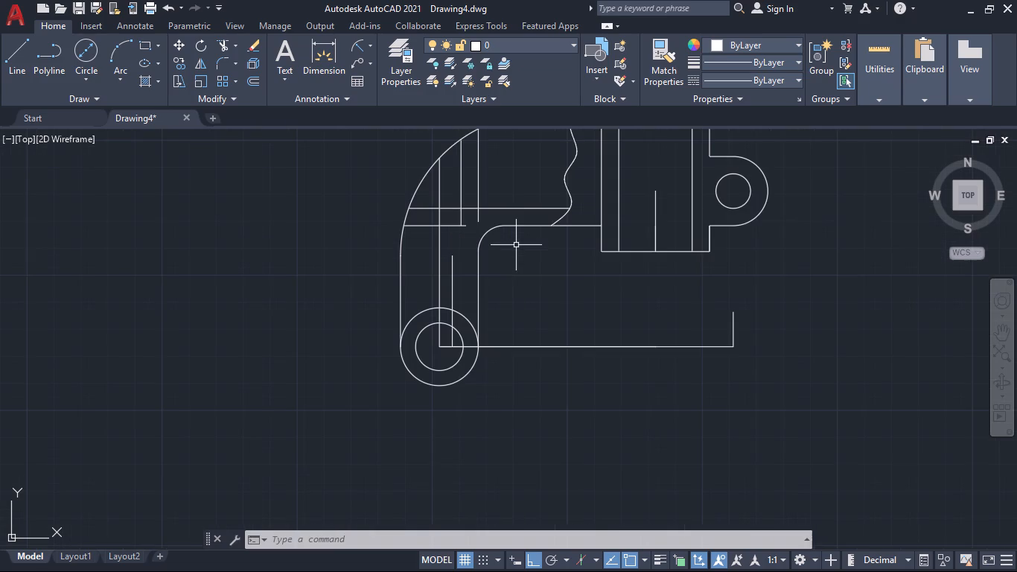
# Erase the horizontal line running from the large outer arc to the spline break line.
pyautogui.click(528, 203)
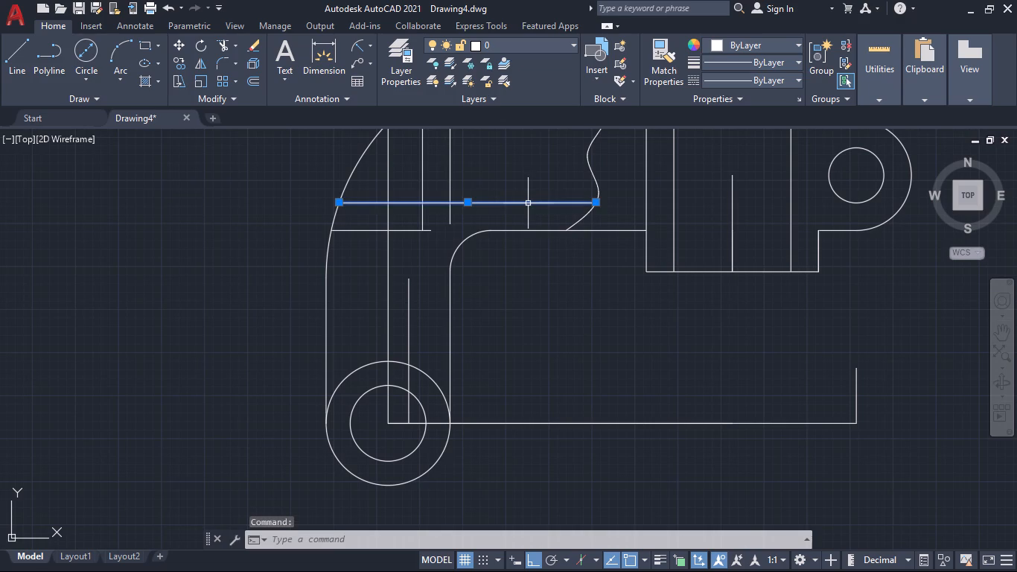
pyautogui.press('Delete')
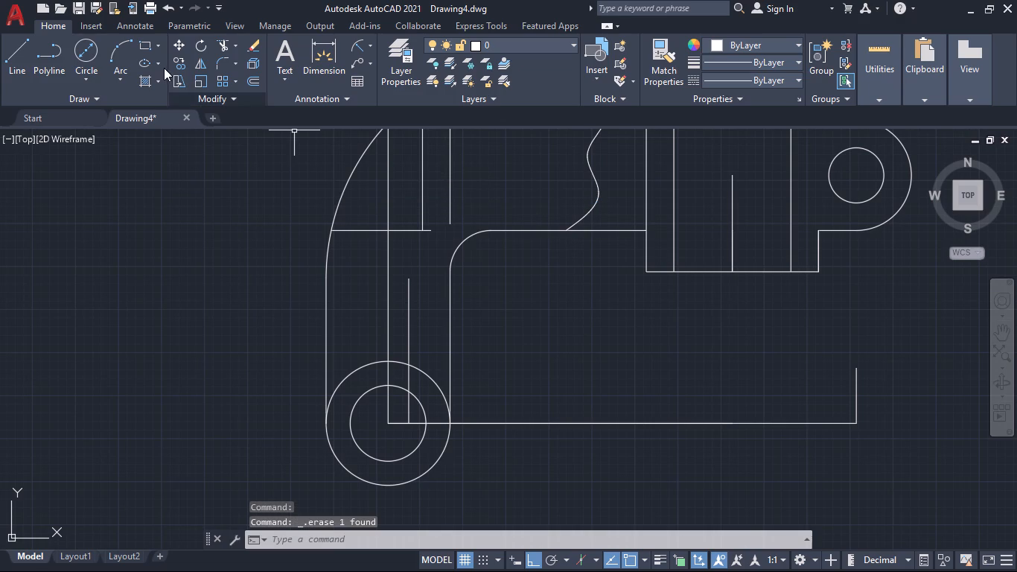
# Offset the arm's lower horizontal edge, starting at the small inner fillet, upward by 12.
pyautogui.press('o')
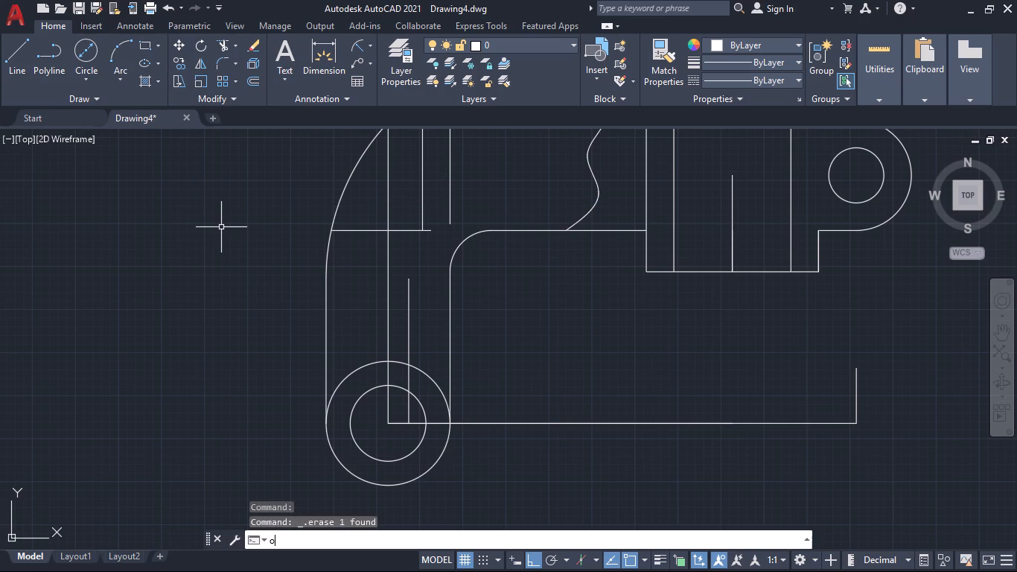
pyautogui.press('Return')
pyautogui.write('12')
pyautogui.press('Return')
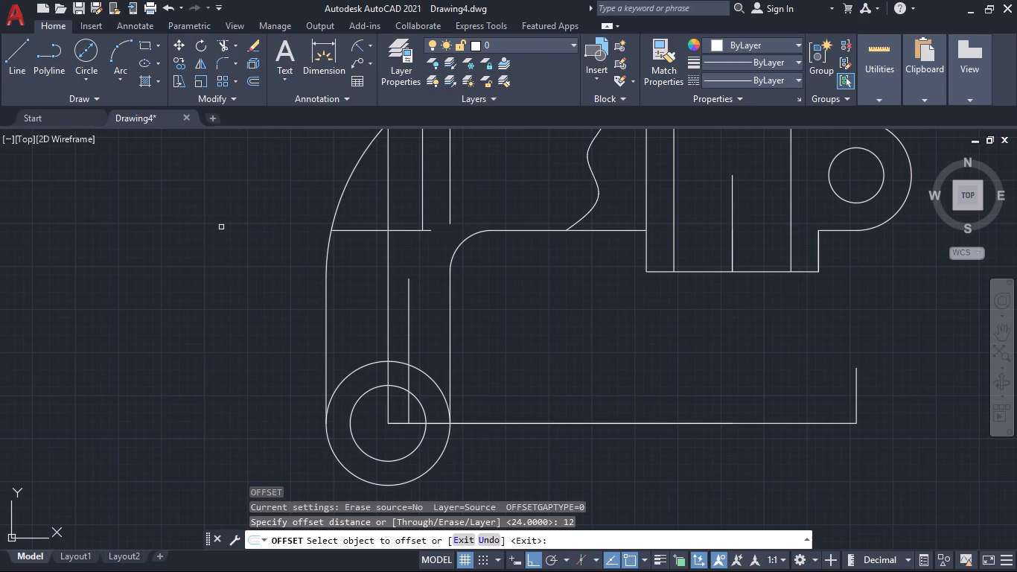
pyautogui.click(529, 231)
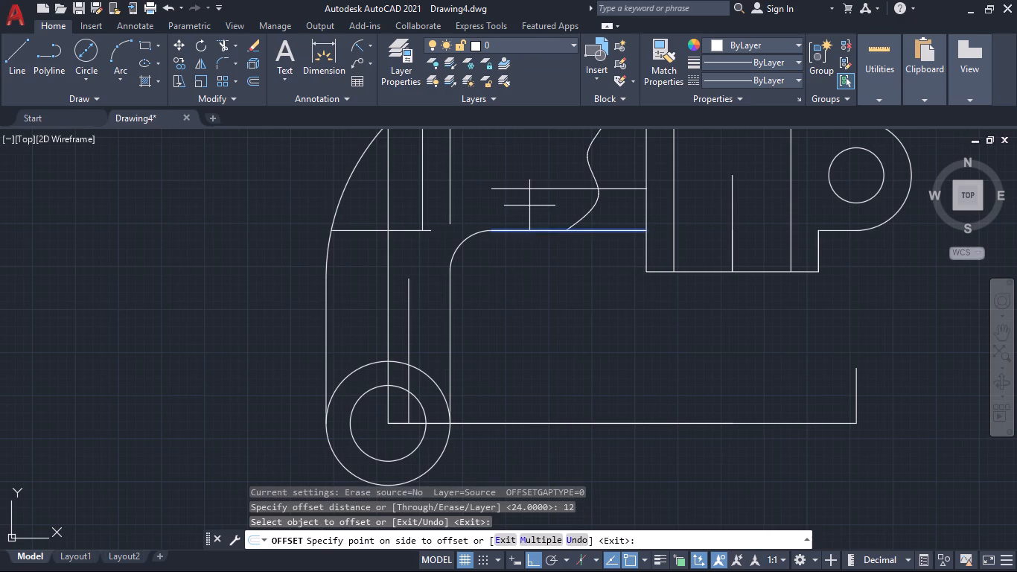
pyautogui.click(529, 202)
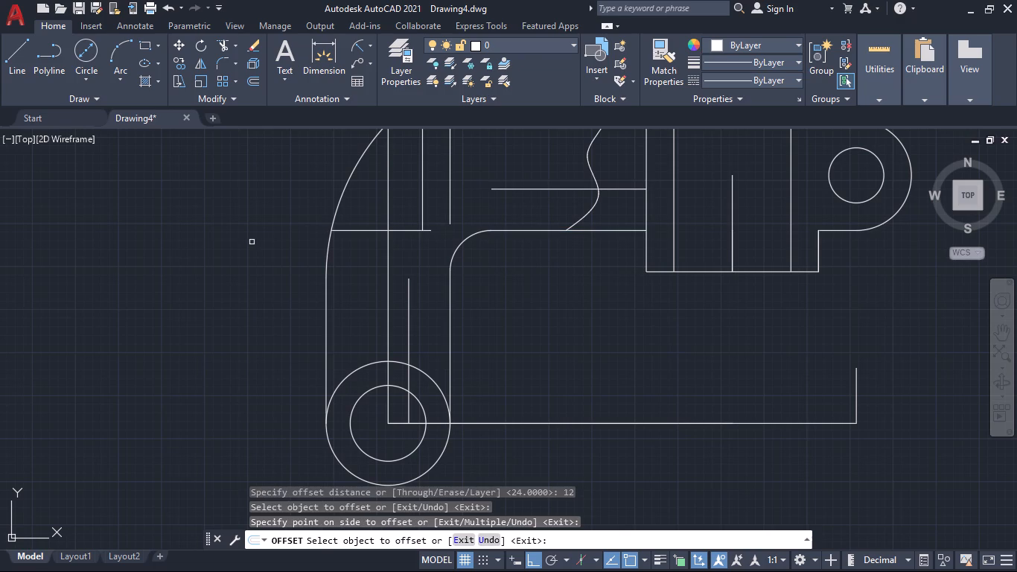
pyautogui.press('Escape')
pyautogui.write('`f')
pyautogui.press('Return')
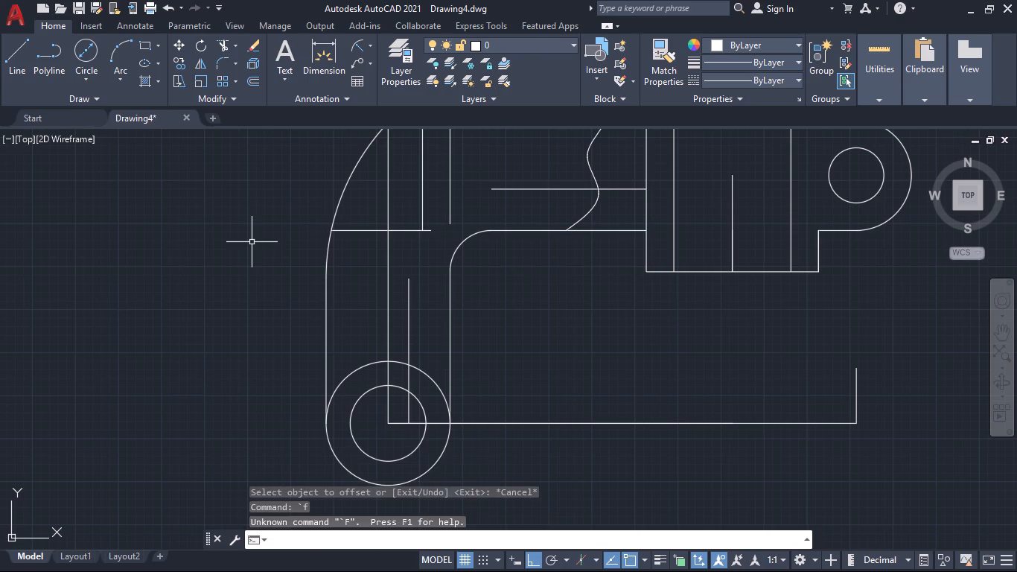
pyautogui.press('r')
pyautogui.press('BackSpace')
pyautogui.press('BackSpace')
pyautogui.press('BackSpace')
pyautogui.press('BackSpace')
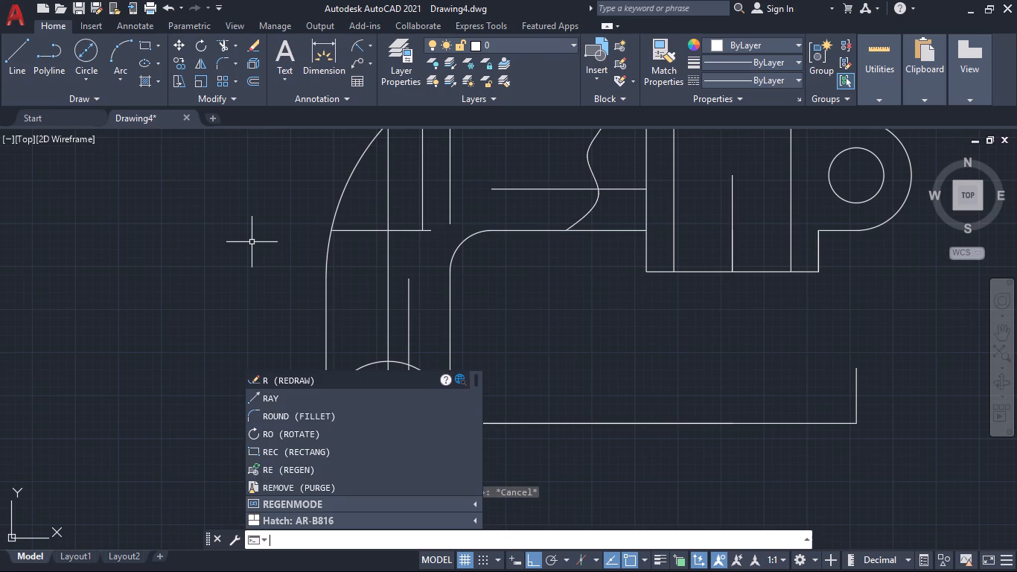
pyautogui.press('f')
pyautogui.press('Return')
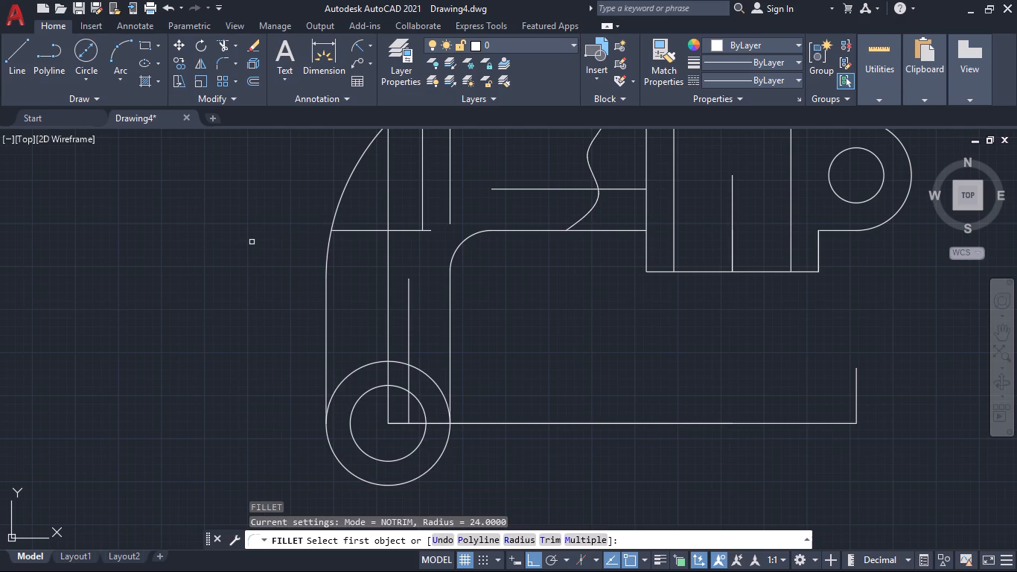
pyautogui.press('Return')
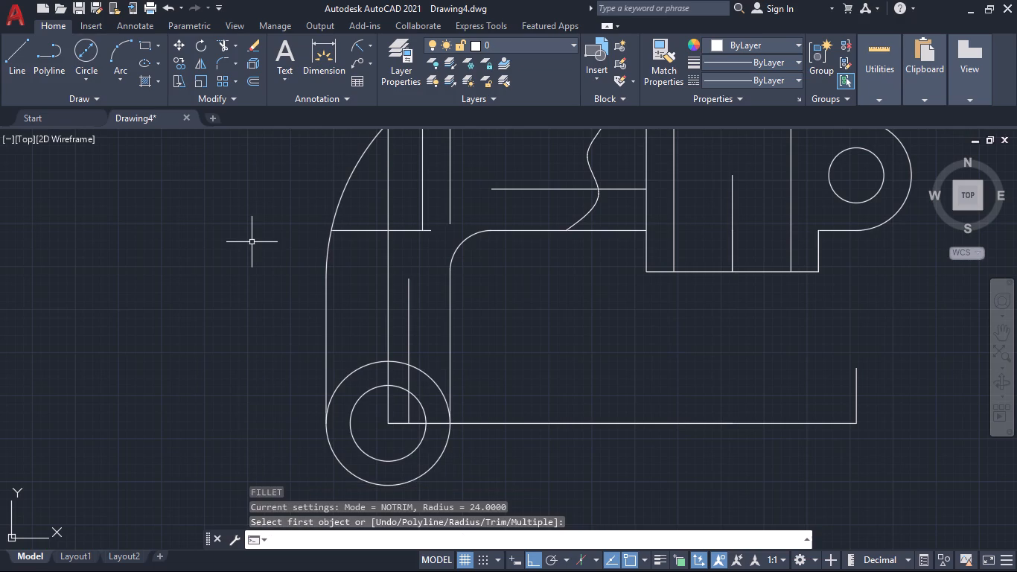
# Fillet the newly offset horizontal line and the inner vertical line of the arm with radius 24.
pyautogui.press('f')
pyautogui.press('Return')
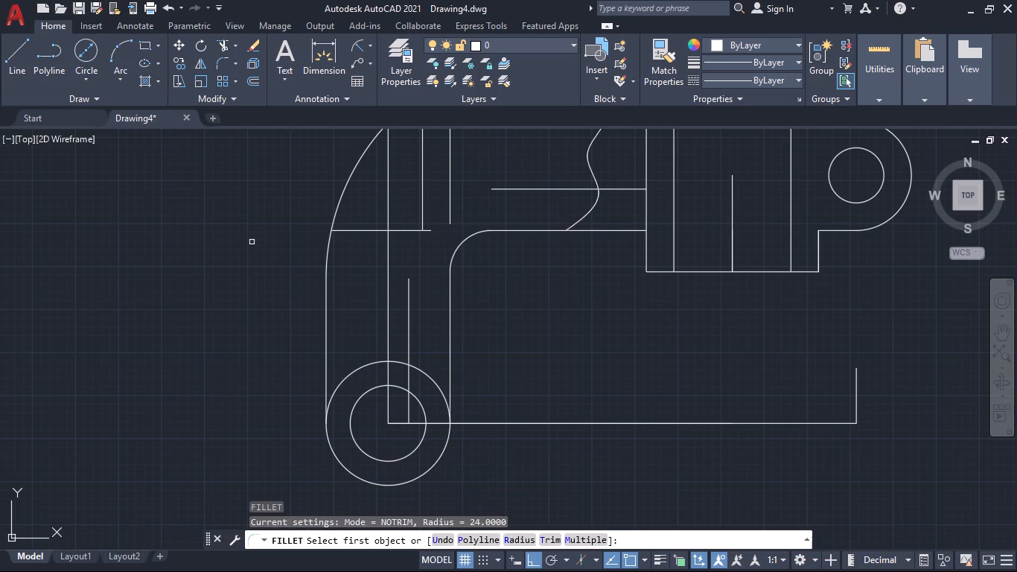
pyautogui.click(506, 189)
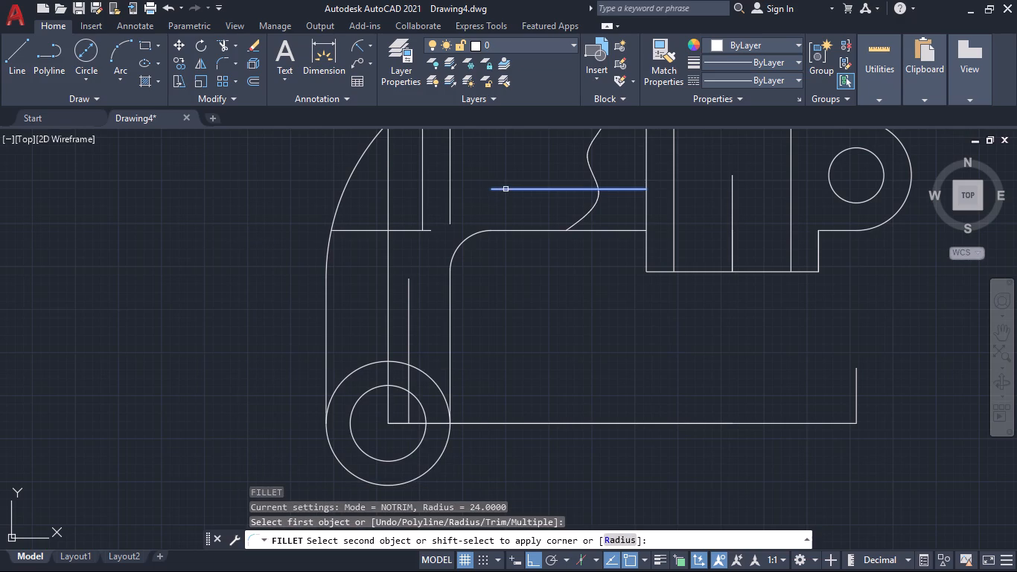
pyautogui.click(409, 293)
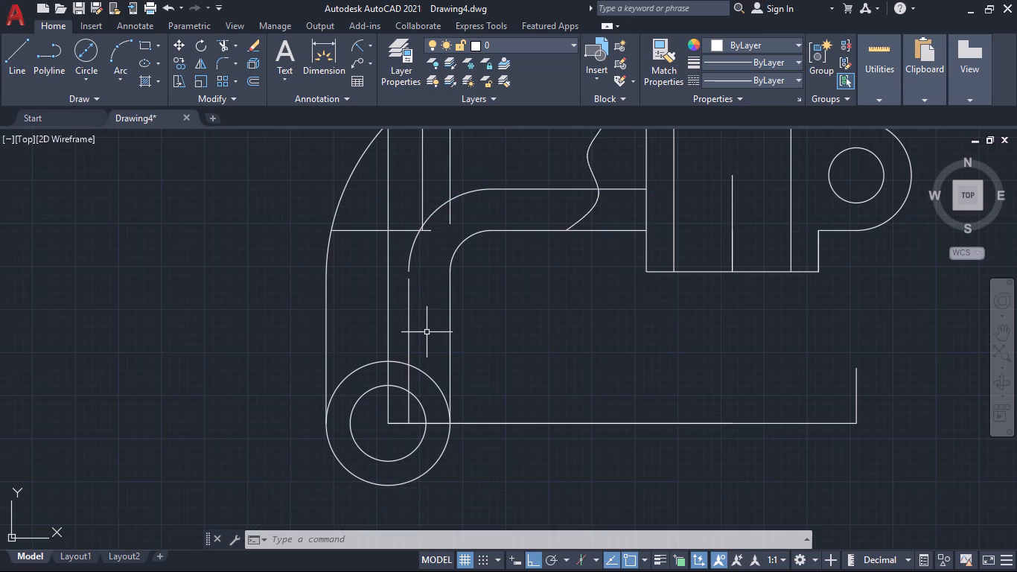
# Trim the inner vertical line just below the radius-24 fillet and the leftover line stubs crossing the arm bend.
pyautogui.write('tr')
pyautogui.press('Return')
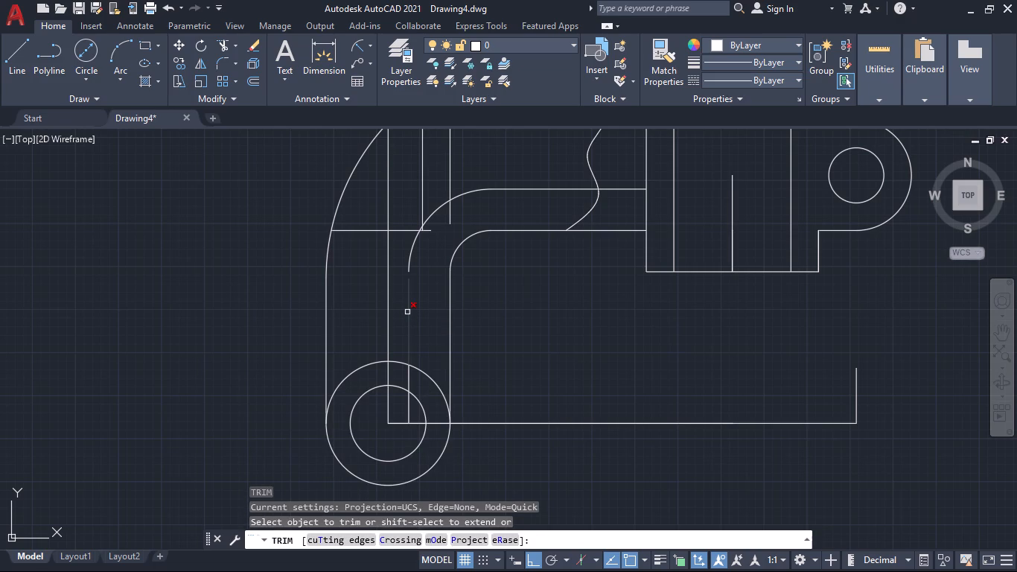
pyautogui.keyDown('shift'); pyautogui.click(407, 312); pyautogui.keyUp('shift')
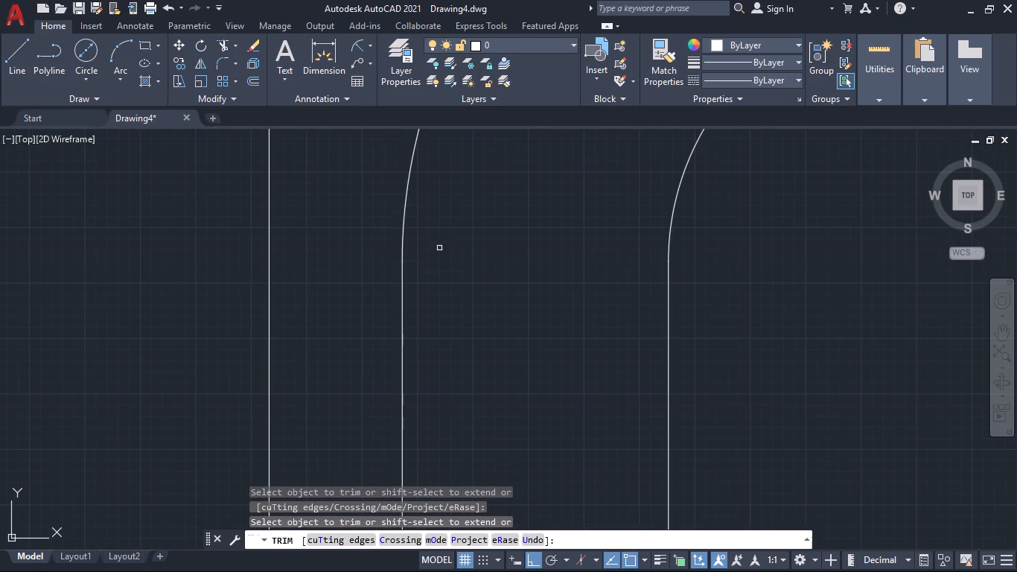
pyautogui.click(529, 180)
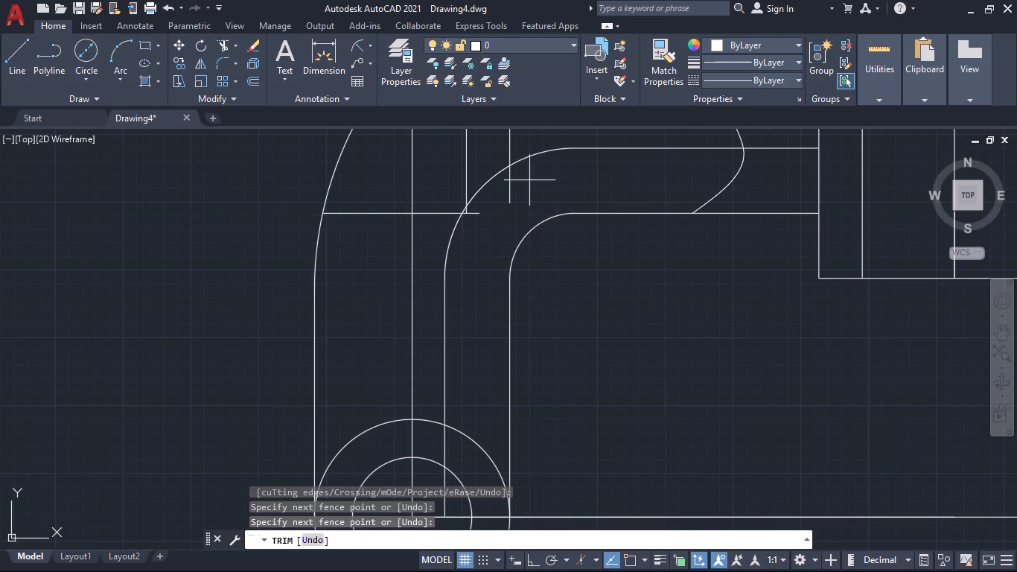
pyautogui.click(471, 214)
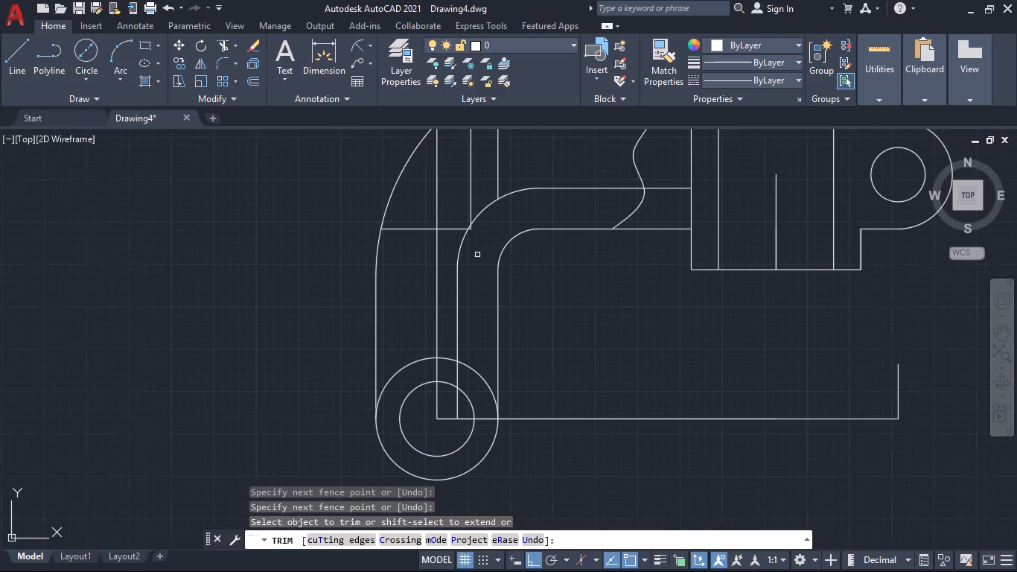
pyautogui.click(511, 171)
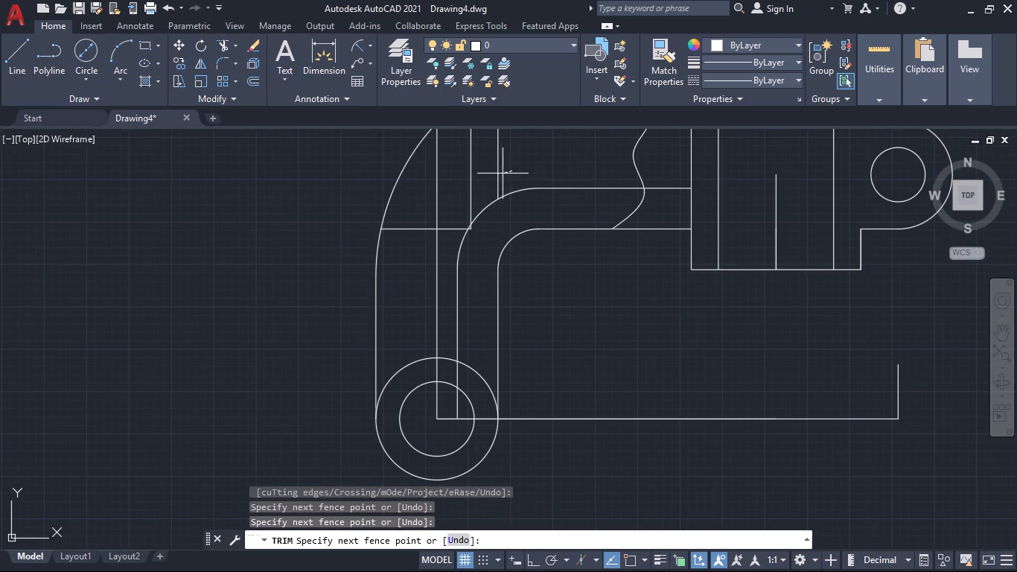
pyautogui.click(449, 232)
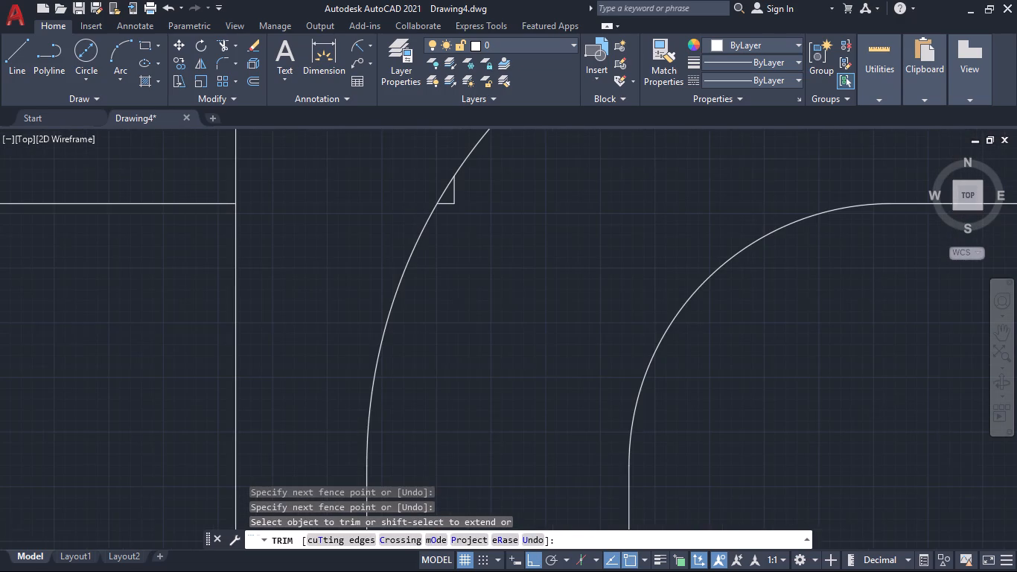
pyautogui.click(448, 203)
pyautogui.click(450, 202)
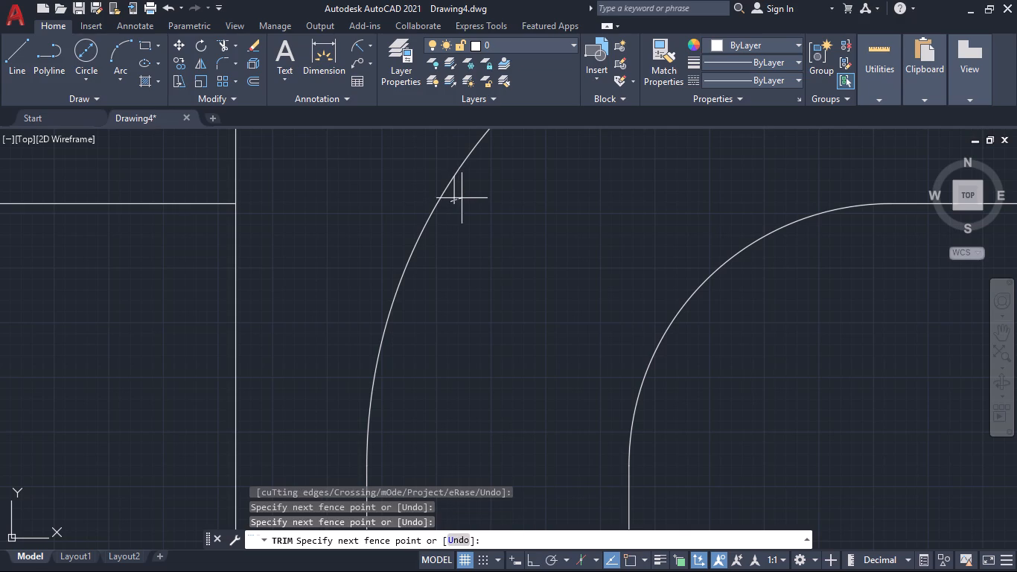
pyautogui.click(462, 197)
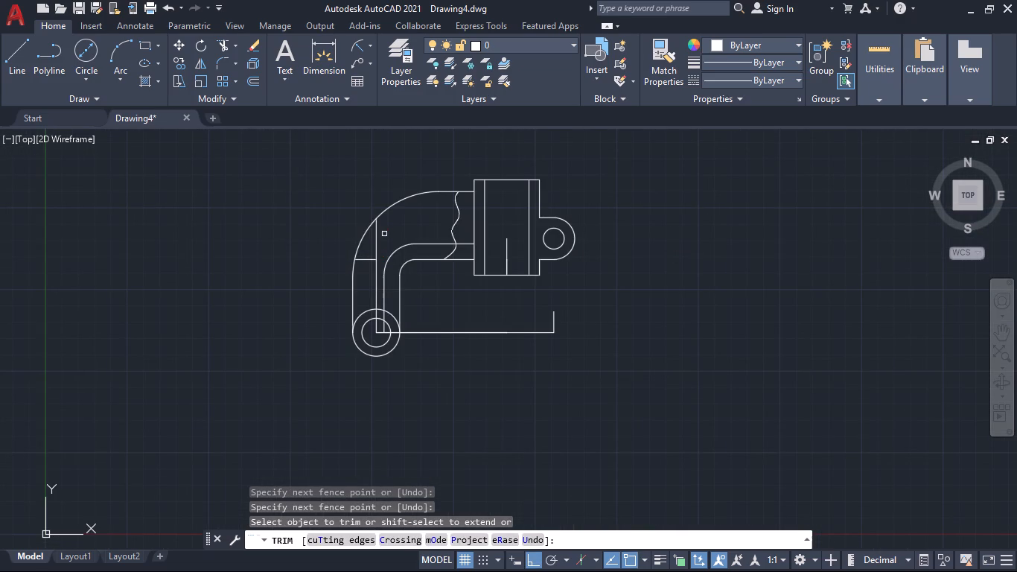
# Trim away the short horizontal line across the arm, the vertical construction line down to the lower circles' centre, and the horizontal stub there.
pyautogui.click(384, 234)
pyautogui.click(359, 264)
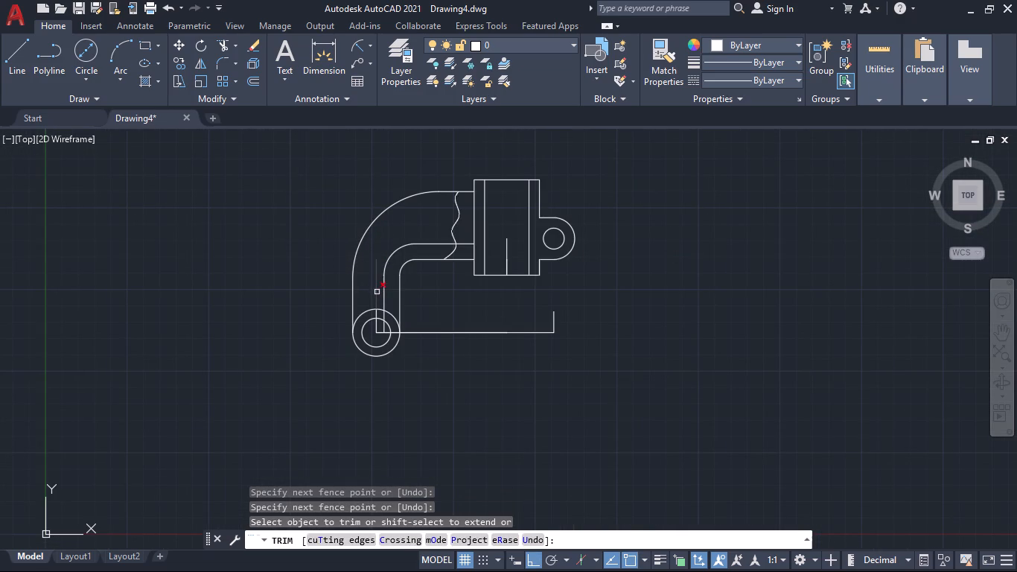
pyautogui.click(377, 292)
pyautogui.click(365, 287)
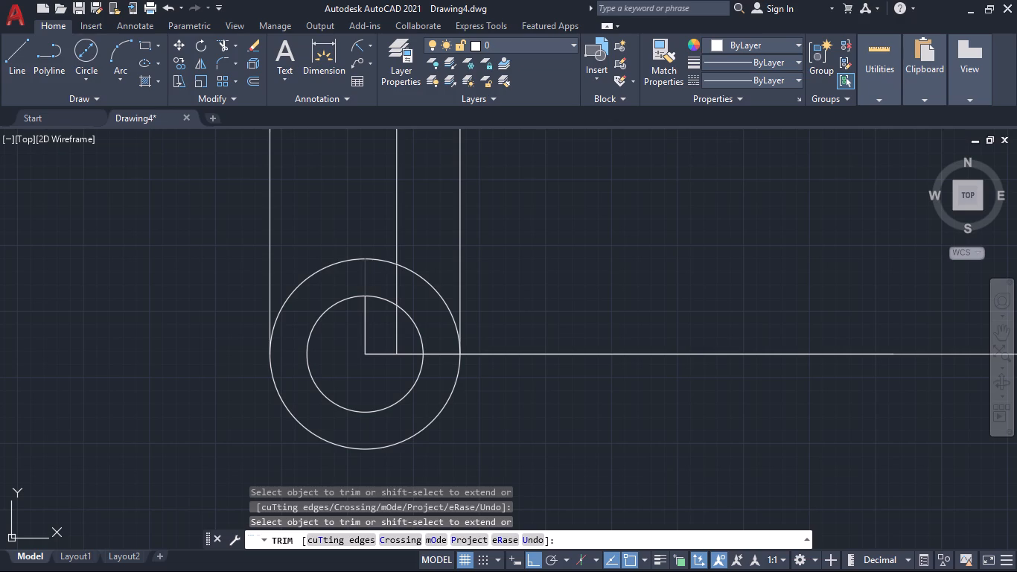
pyautogui.click(365, 319)
pyautogui.click(374, 355)
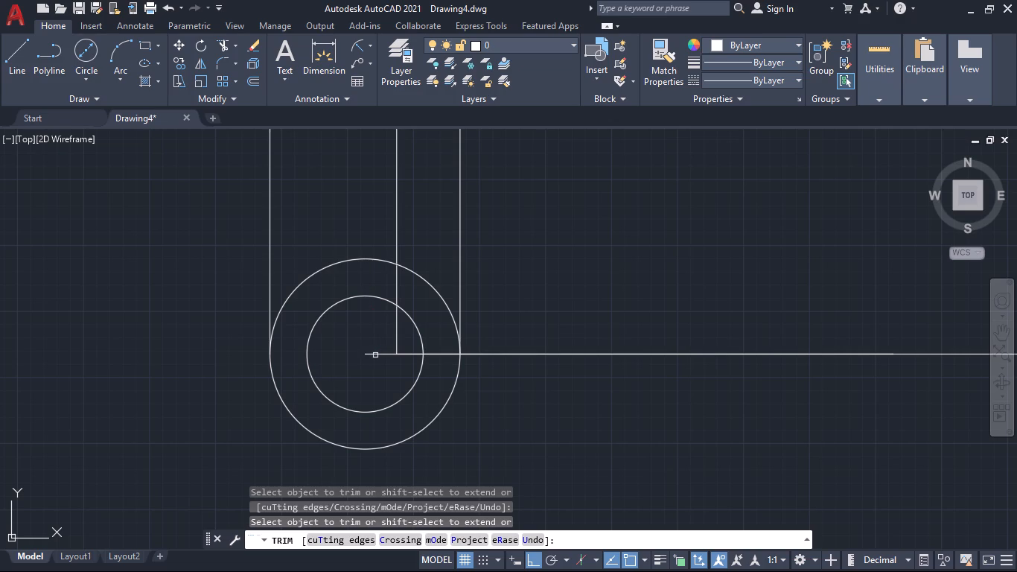
pyautogui.click(379, 355)
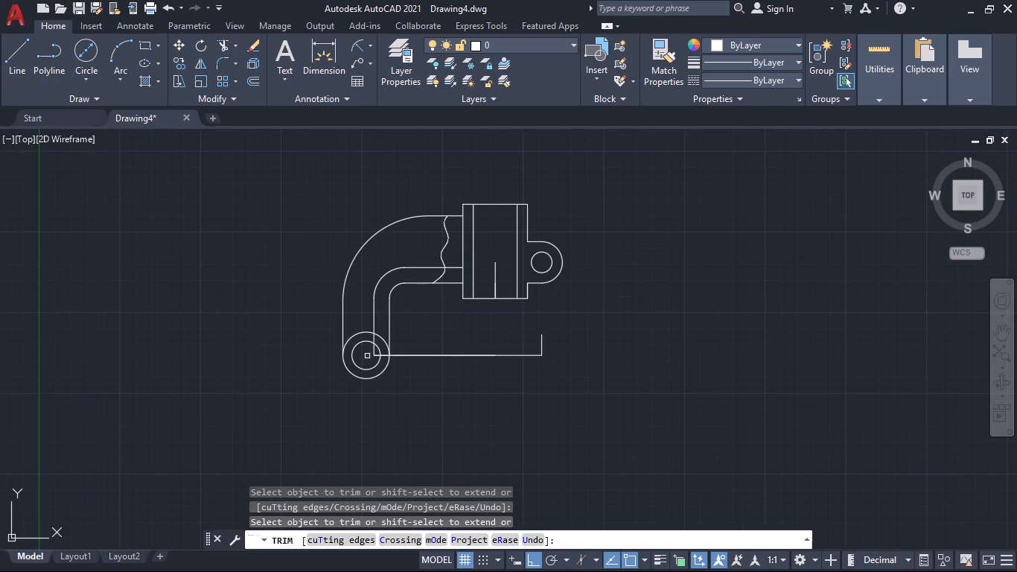
# Remove the horizontal construction line beyond the lower circles and the short vertical line at its far end.
pyautogui.click(419, 358)
pyautogui.click(435, 342)
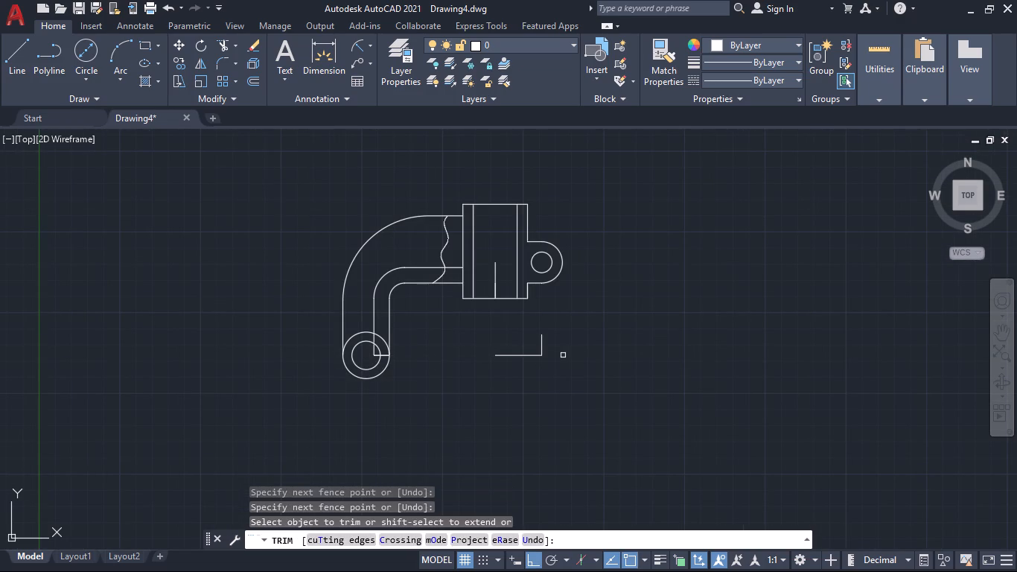
pyautogui.click(560, 354)
pyautogui.click(525, 348)
pyautogui.click(526, 353)
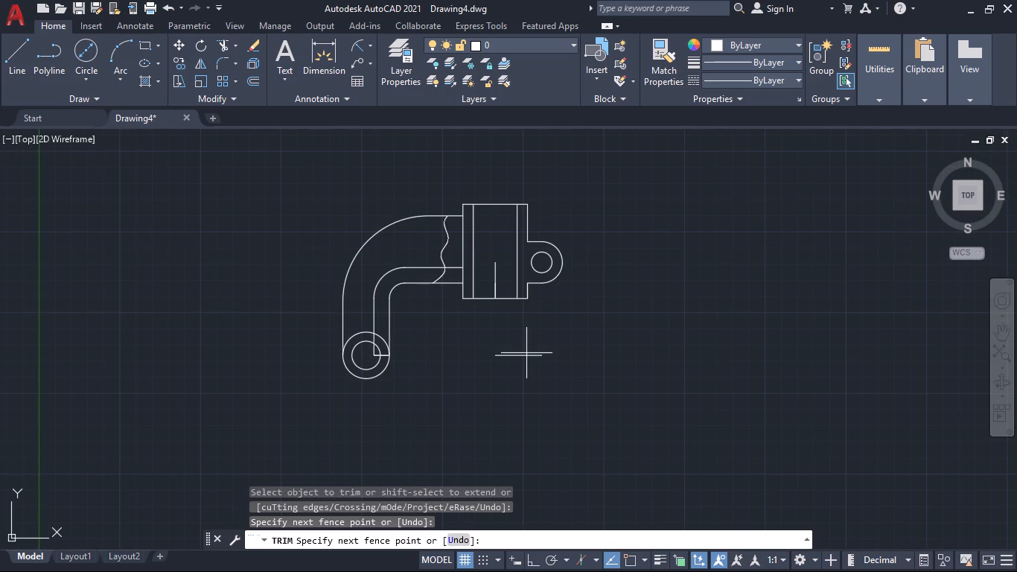
pyautogui.click(535, 365)
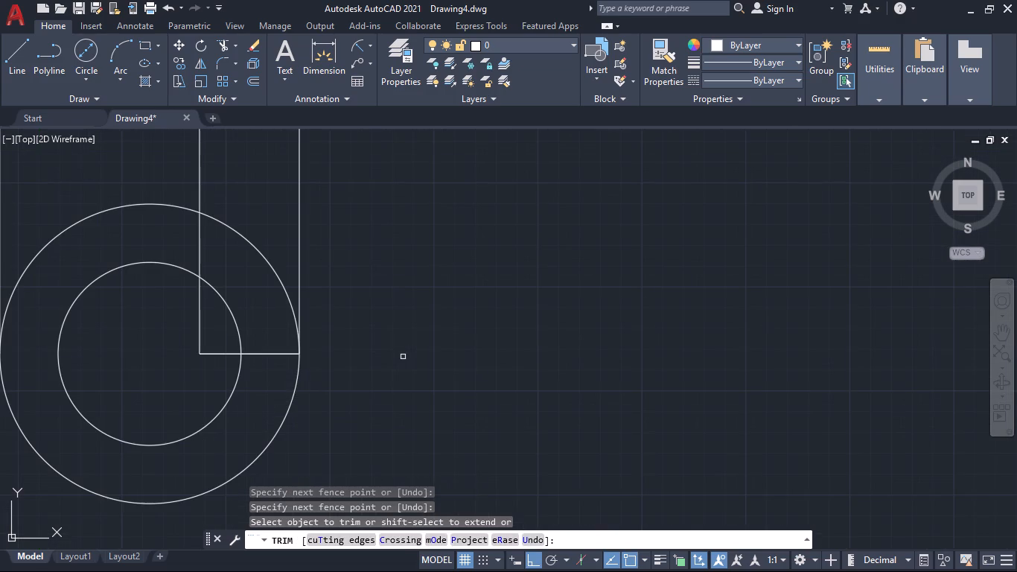
# Trim the horizontal line remnants and the arm's inner vertical line inside the lower concentric circles.
pyautogui.click(280, 337)
pyautogui.click(273, 374)
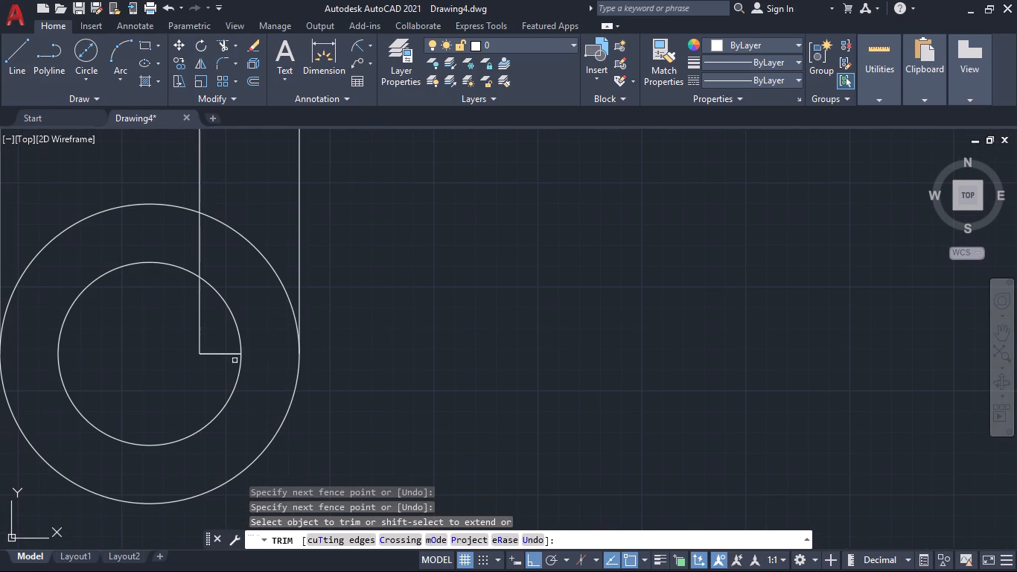
pyautogui.click(227, 355)
pyautogui.click(222, 340)
pyautogui.click(219, 369)
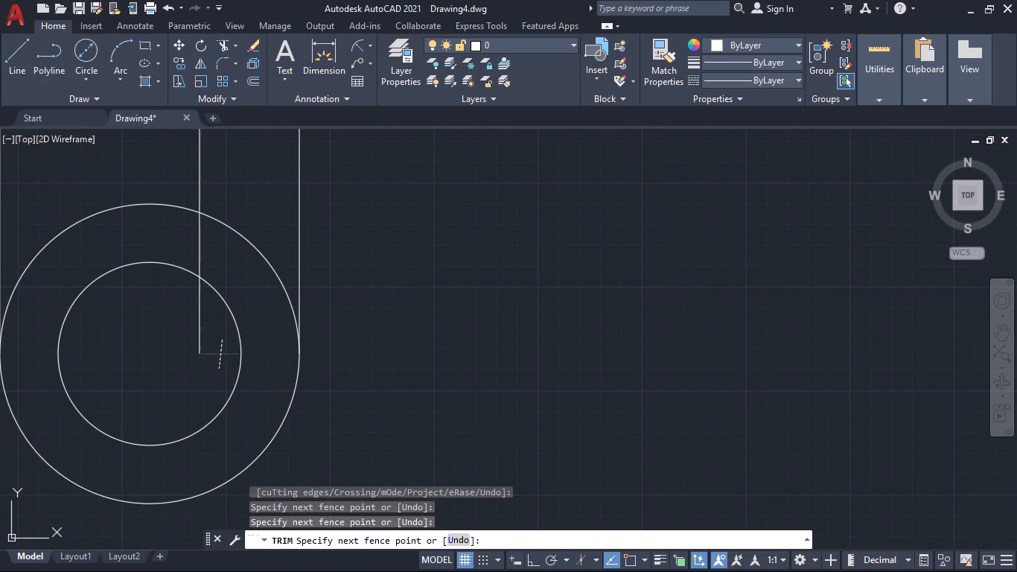
pyautogui.click(202, 350)
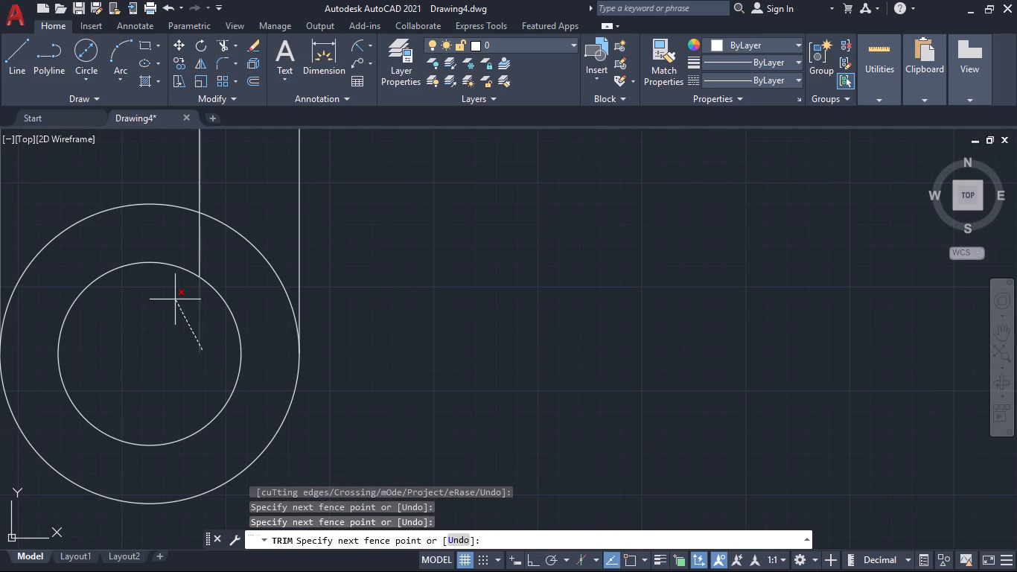
pyautogui.click(174, 297)
pyautogui.click(180, 238)
pyautogui.click(205, 249)
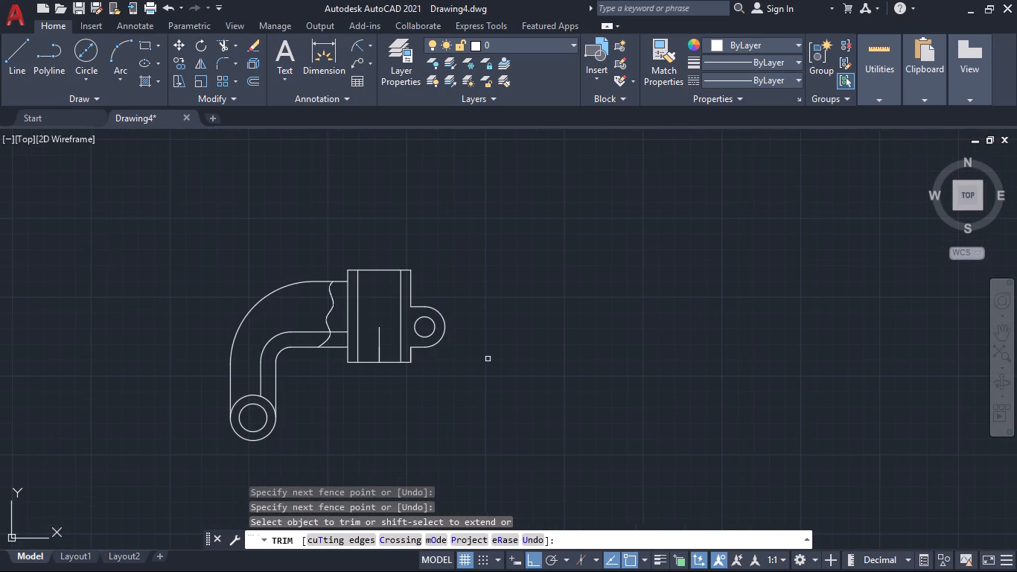
# Trim away the short vertical centre line in the rectangular block and the inner arm line between the spline break line and the block.
pyautogui.click(313, 352)
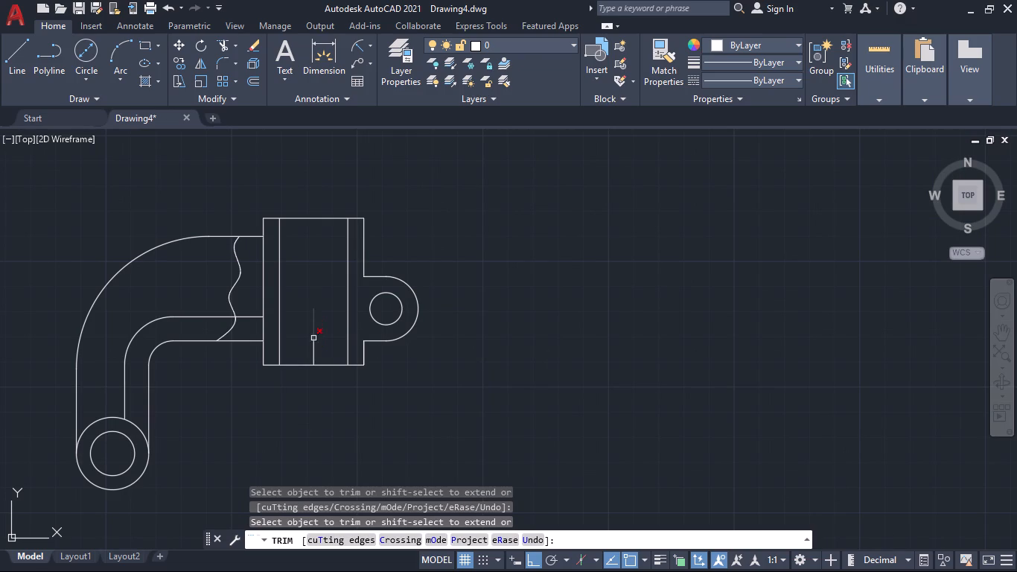
pyautogui.click(313, 329)
pyautogui.click(313, 349)
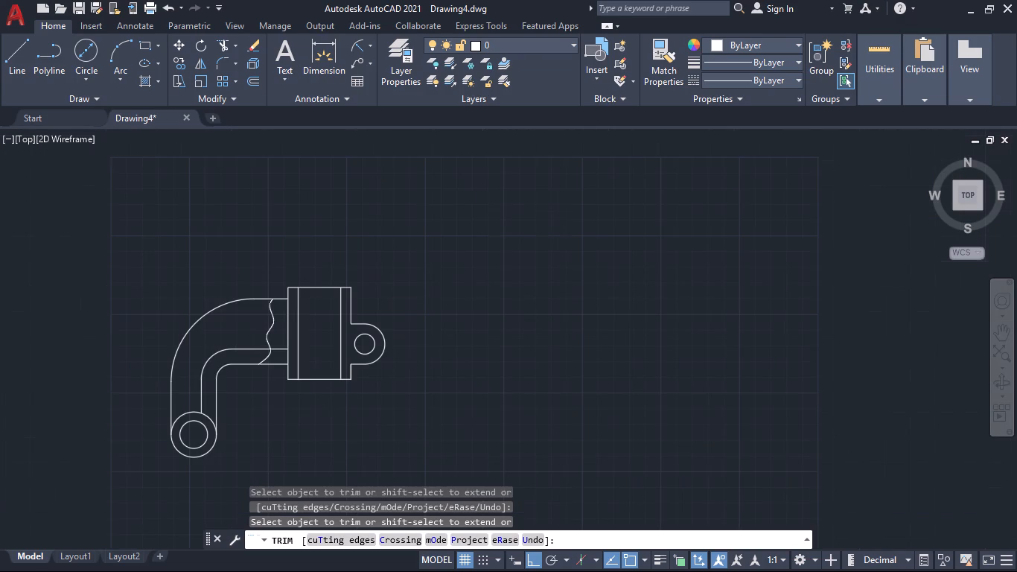
pyautogui.click(279, 349)
pyautogui.press('Escape')
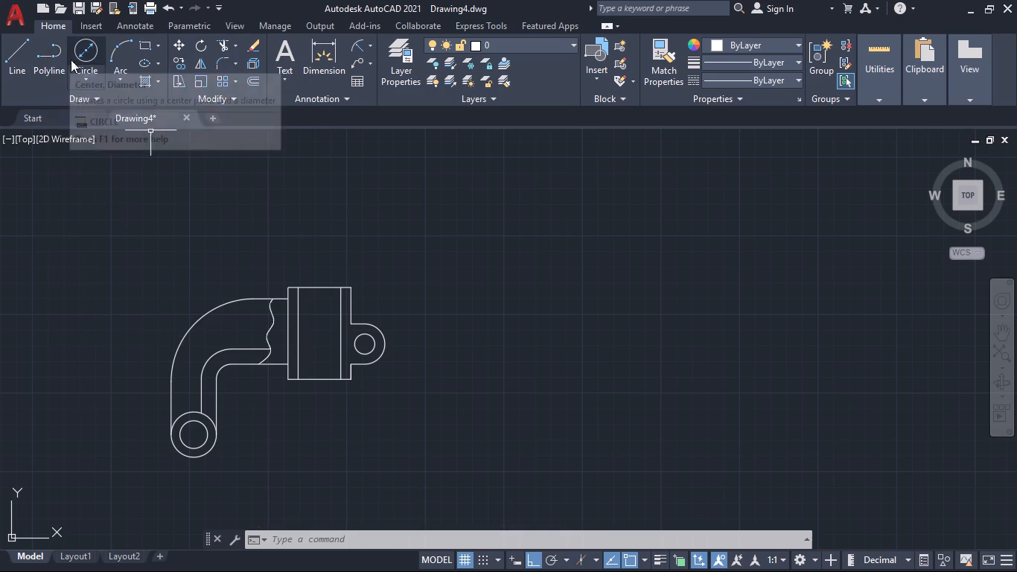
# Draw a 100-unit horizontal line in the empty space to the right of the finished part.
pyautogui.click(141, 44)
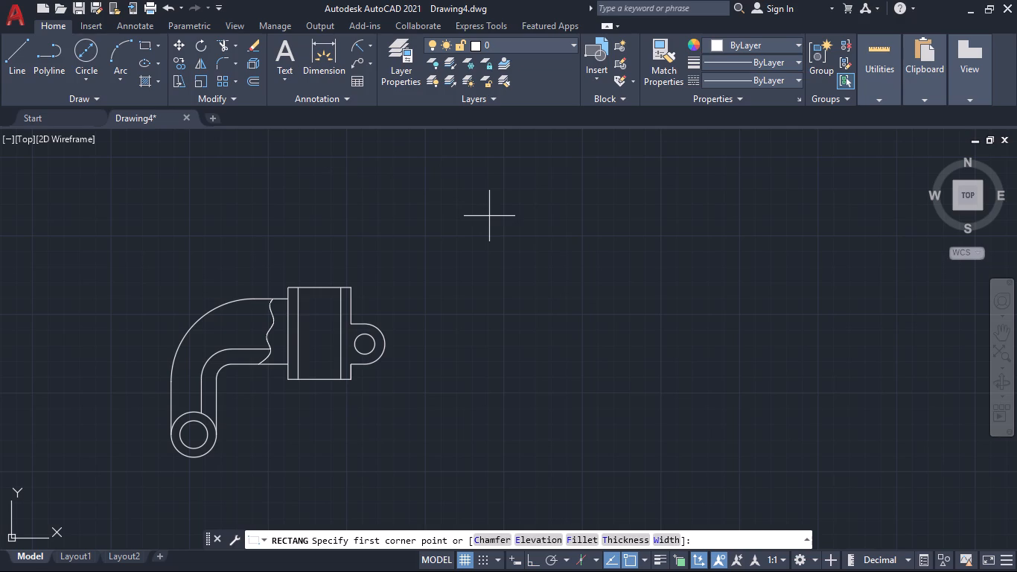
pyautogui.press('Escape')
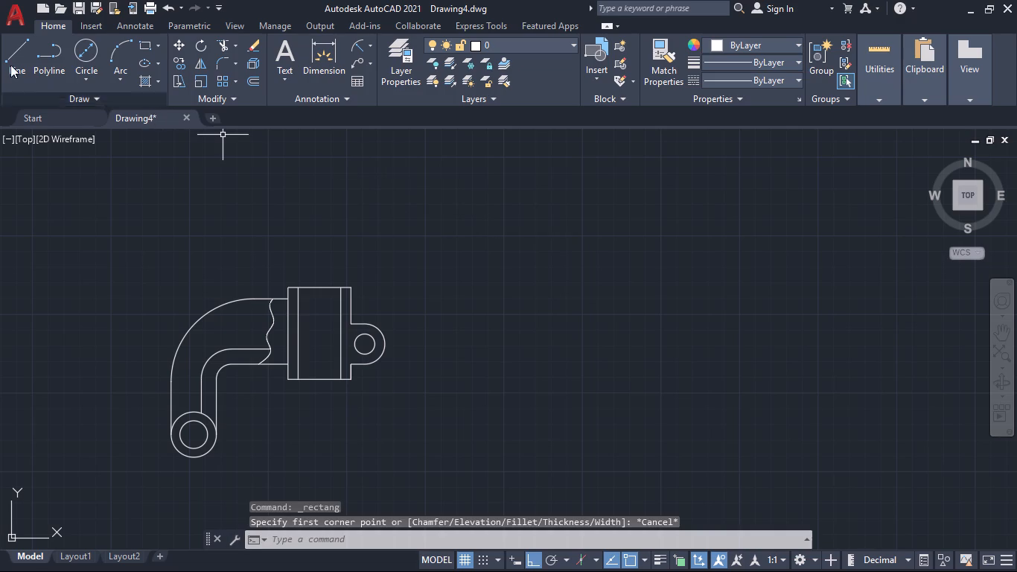
pyautogui.click(23, 40)
pyautogui.click(540, 271)
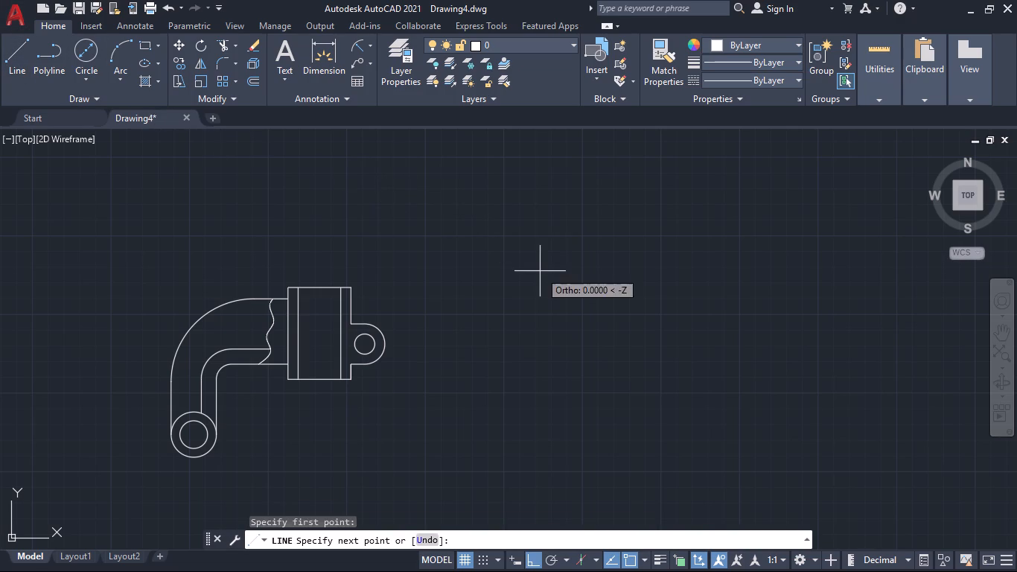
pyautogui.write('100')
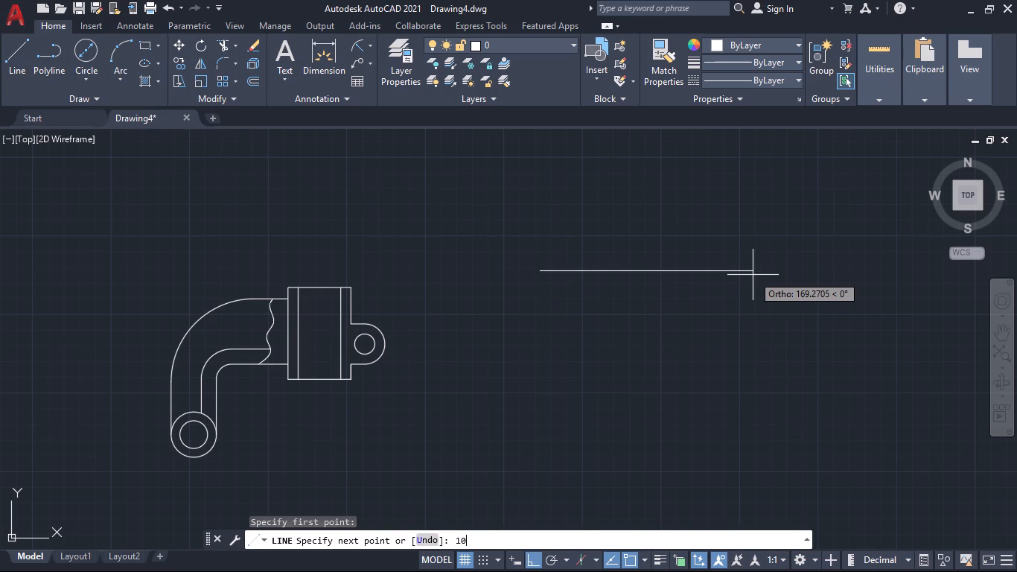
pyautogui.press('Return')
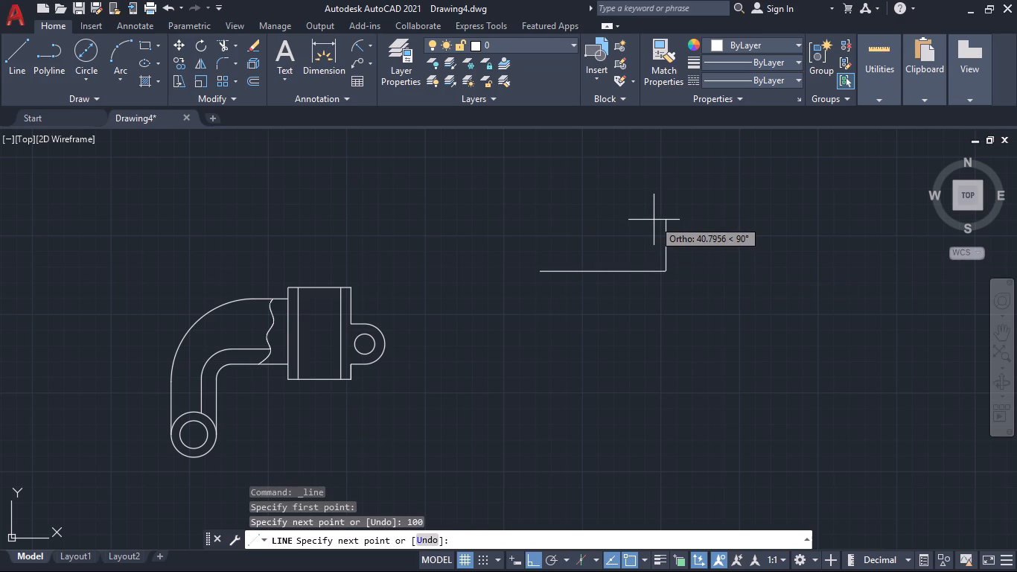
pyautogui.press('space')
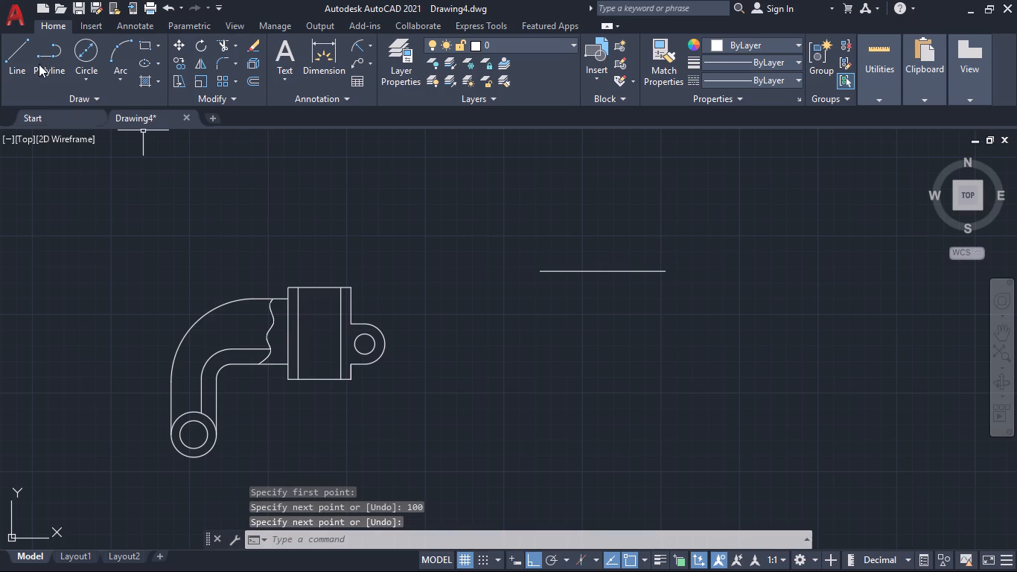
# Draw a circle of diameter 34 centred on the right end of the 100-unit line.
pyautogui.click(83, 51)
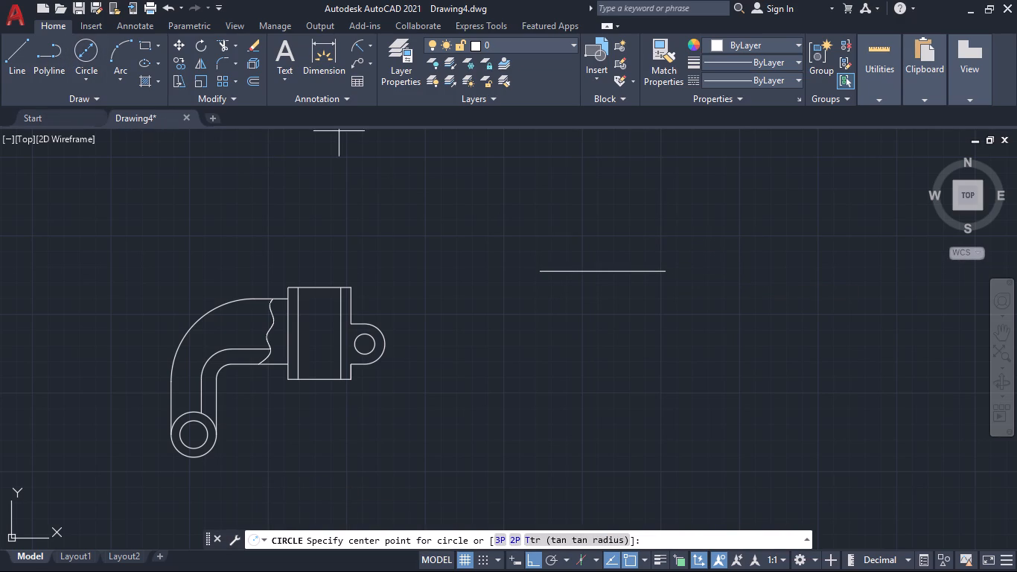
pyautogui.click(664, 271)
pyautogui.write('34')
pyautogui.press('Return')
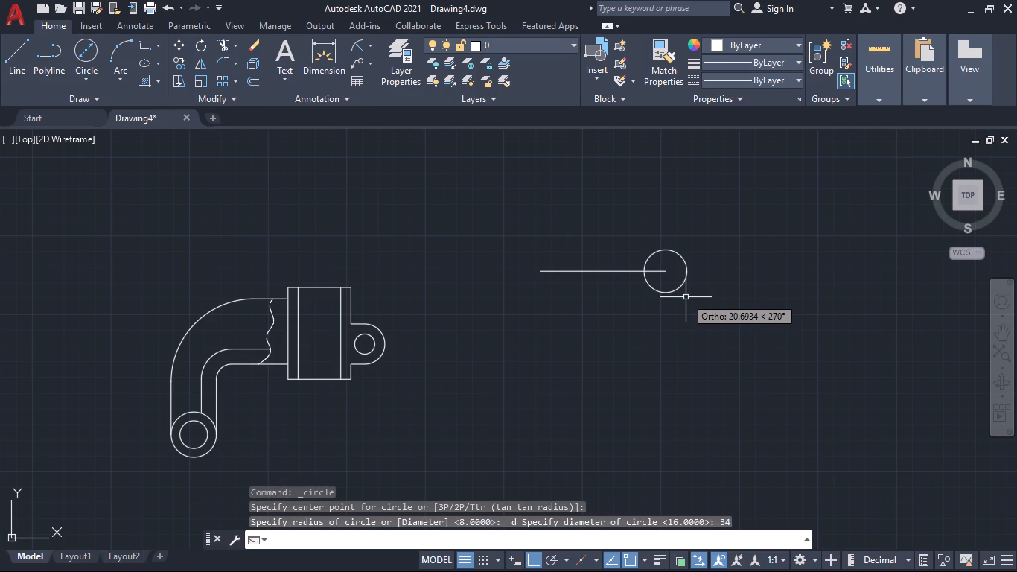
# Draw a circle of diameter 50 concentric with the diameter 34 circle at the end of the 100-unit line.
pyautogui.click(93, 54)
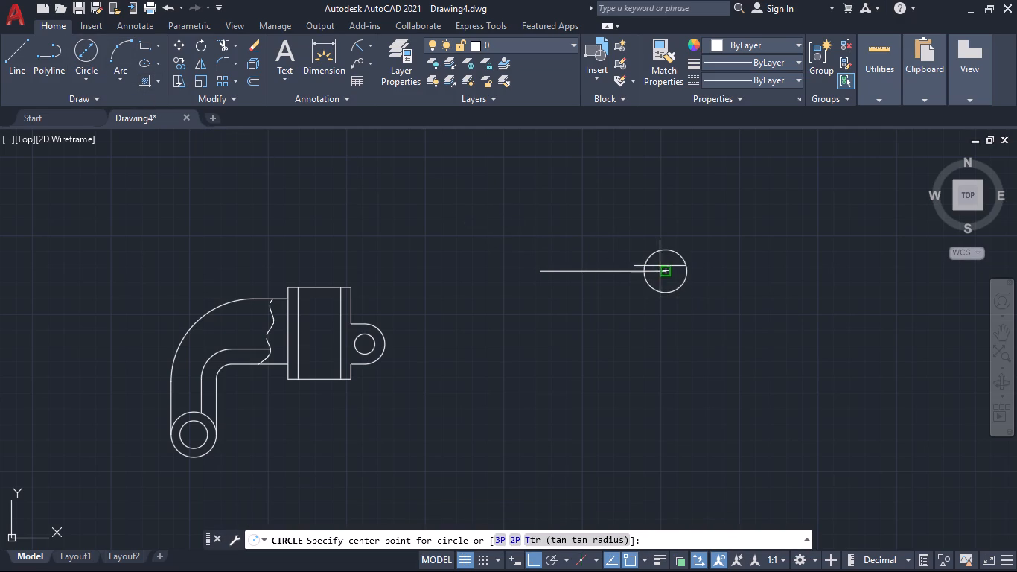
pyautogui.click(668, 271)
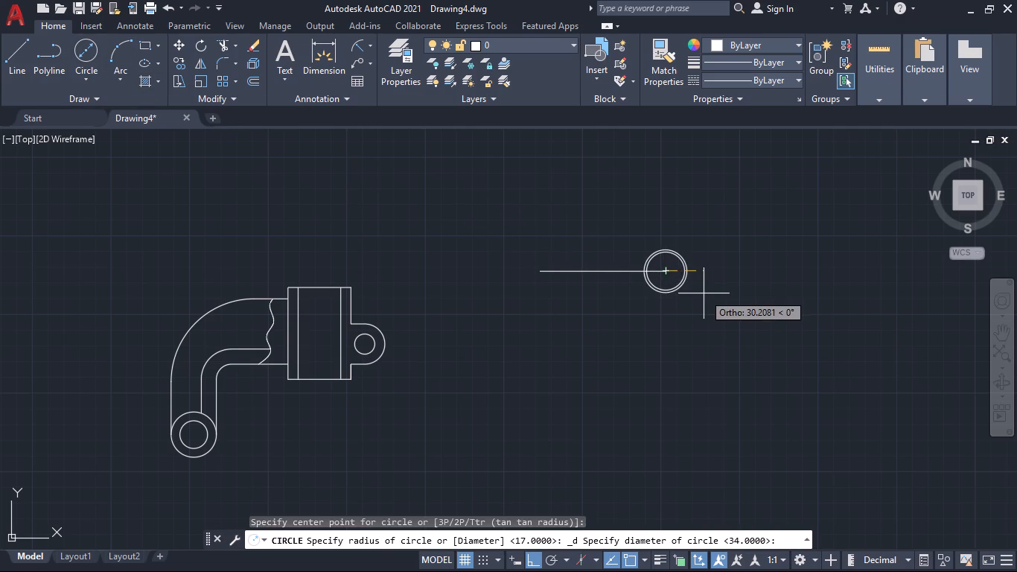
pyautogui.write('50')
pyautogui.press('Return')
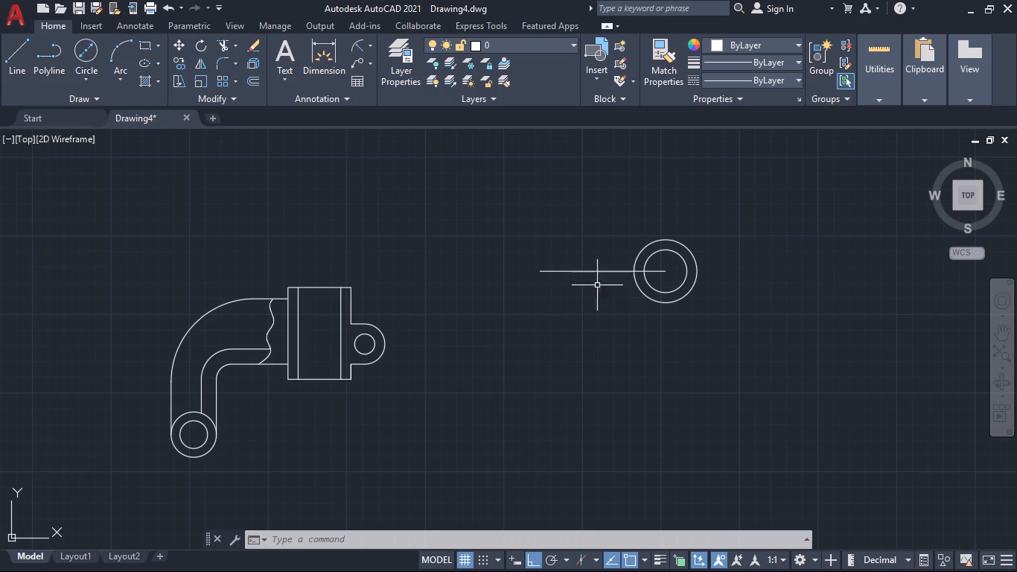
# Draw a rectangle 62 long and 36 wide in the empty space above the bent-arm view.
pyautogui.click(145, 43)
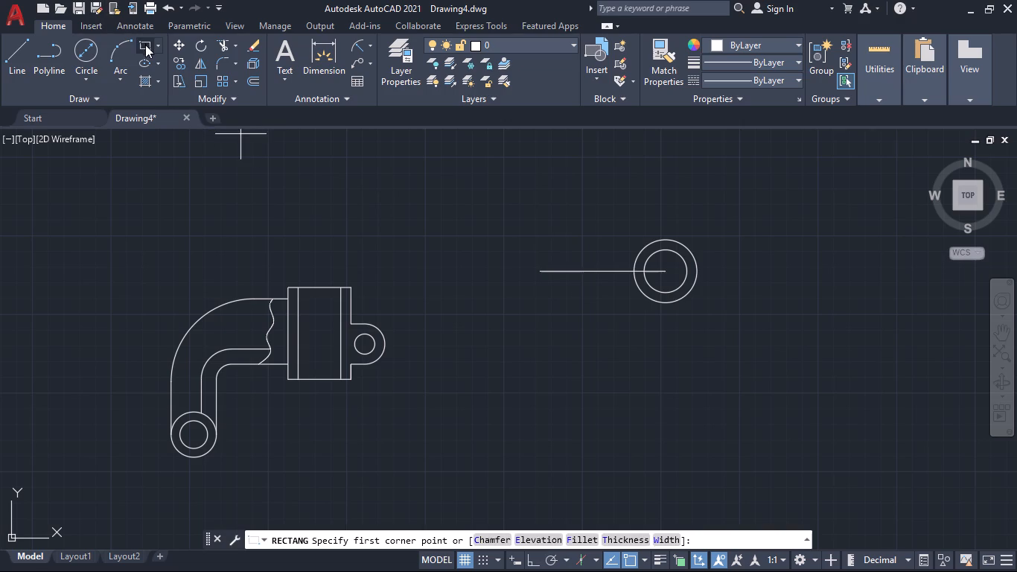
pyautogui.click(345, 181)
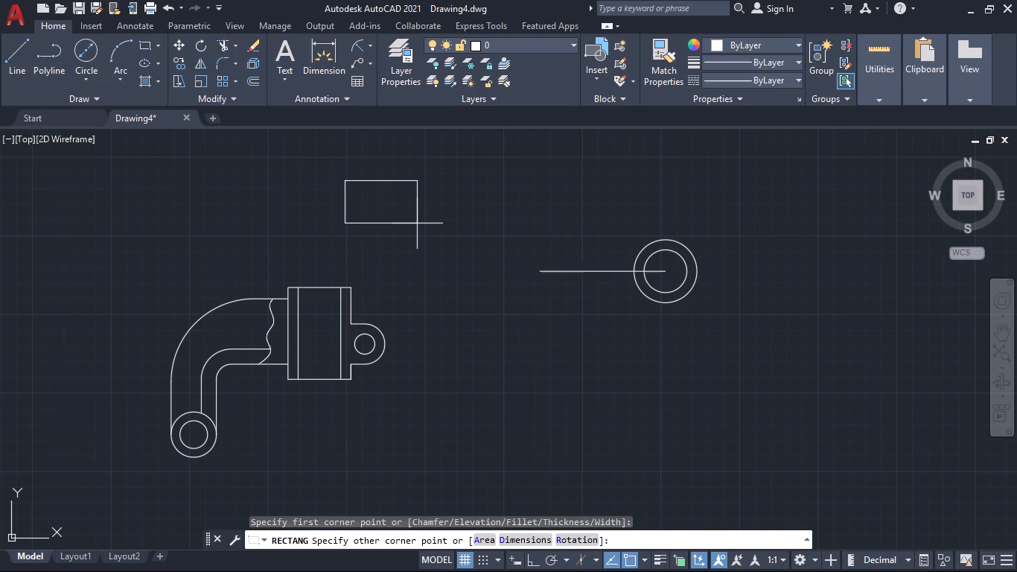
pyautogui.press('d')
pyautogui.press('Return')
pyautogui.write('62')
pyautogui.press('Return')
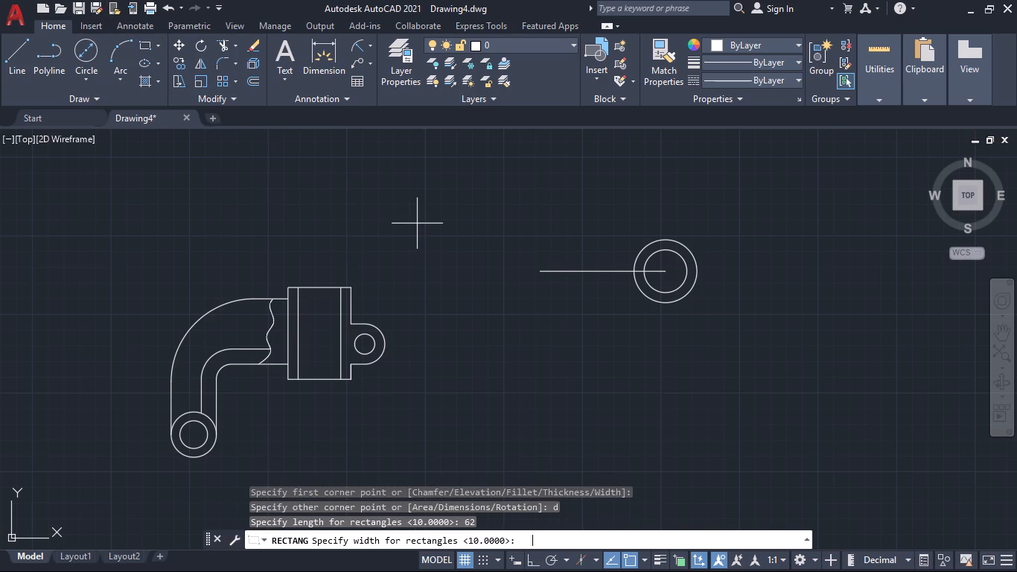
pyautogui.write('36')
pyautogui.press('Return')
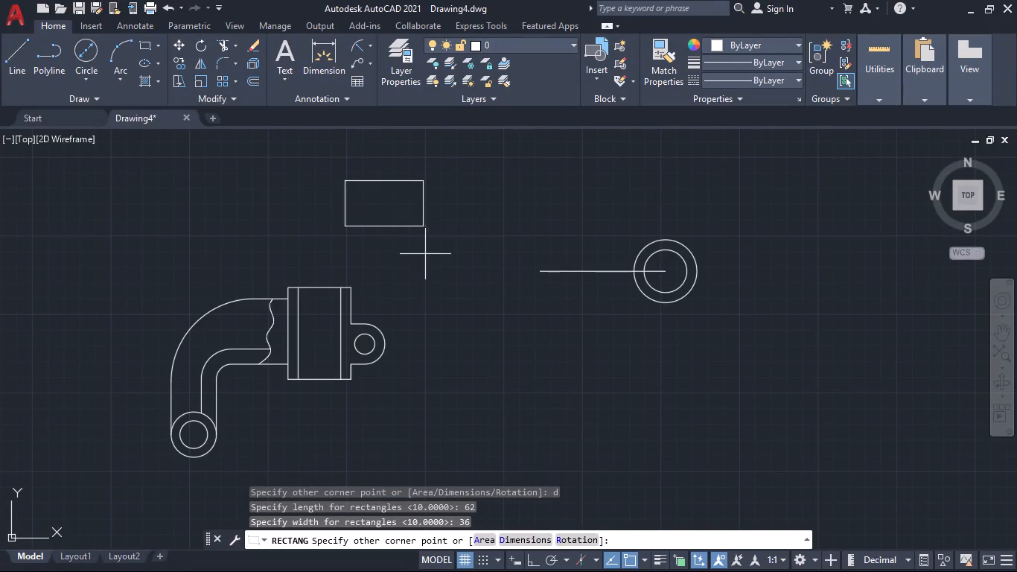
pyautogui.click(533, 183)
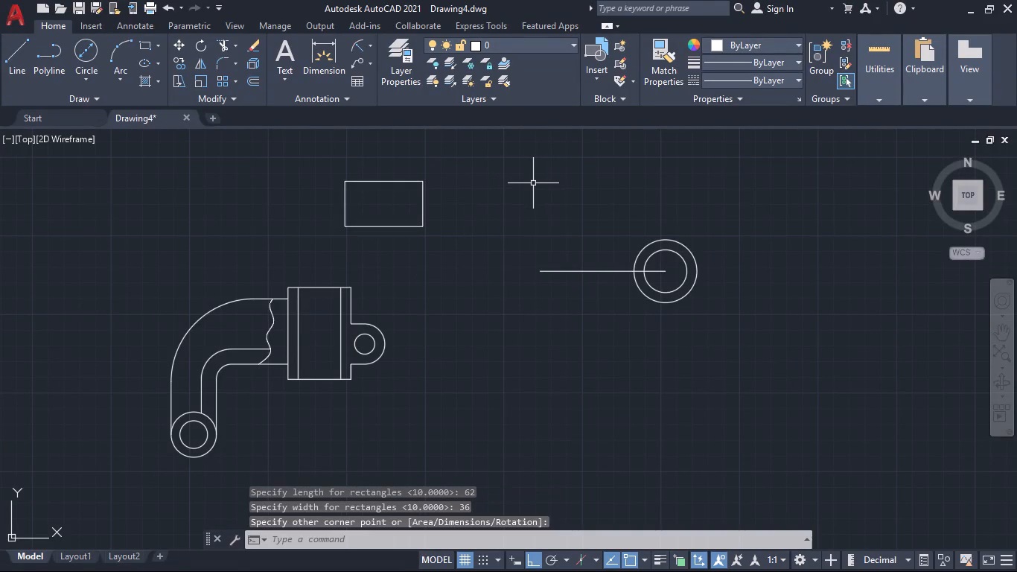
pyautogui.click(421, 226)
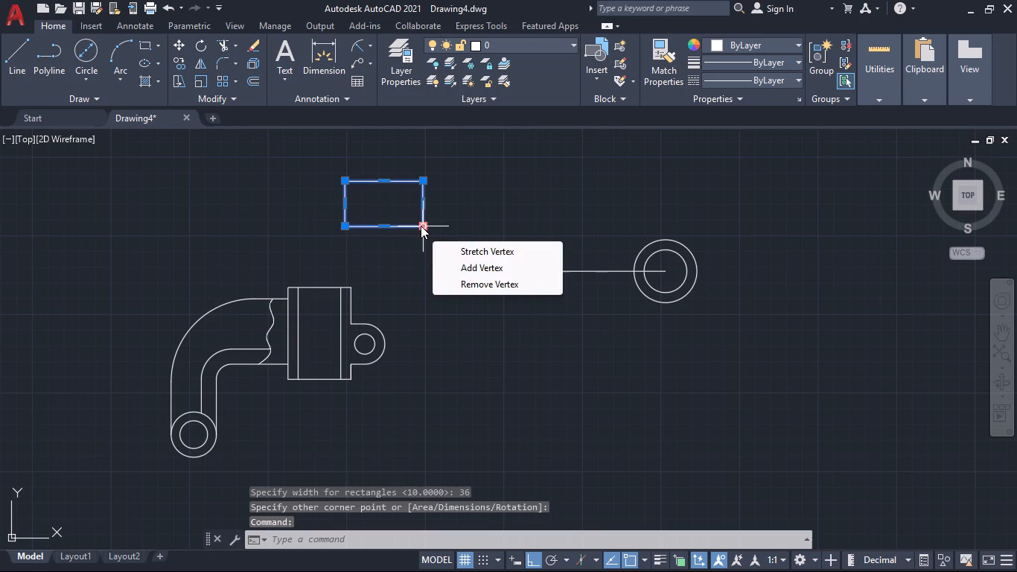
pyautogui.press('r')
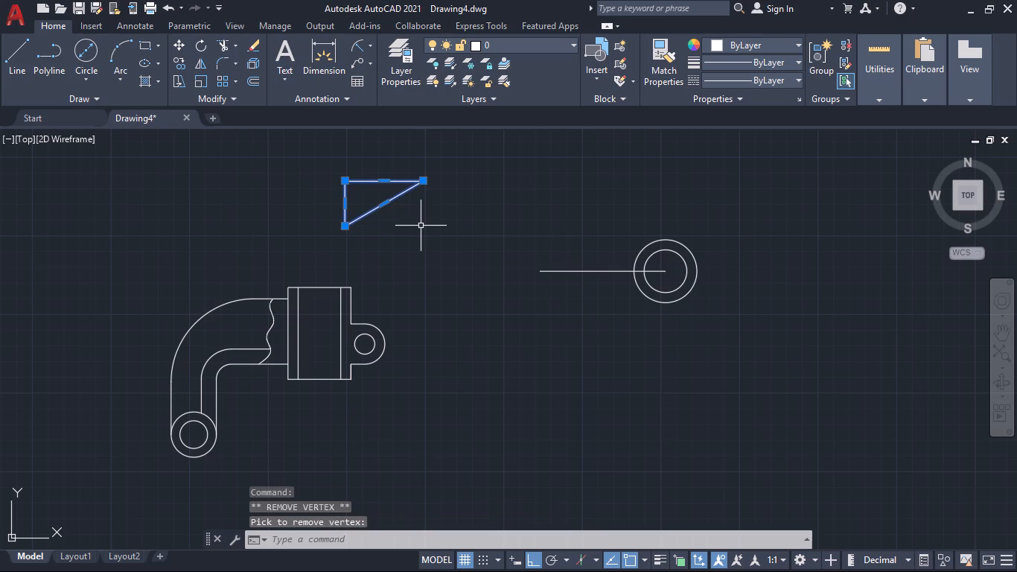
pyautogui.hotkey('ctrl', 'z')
# Rotate the 62 by 36 rectangle 90 degrees clockwise about its lower-right corner so it stands upright.
pyautogui.click(446, 240)
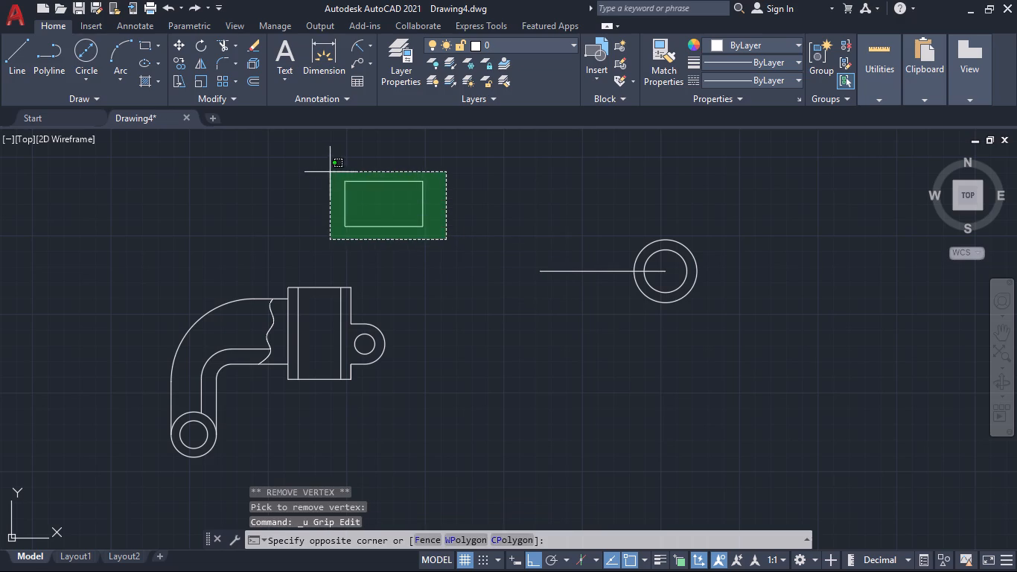
pyautogui.click(329, 172)
pyautogui.press('r')
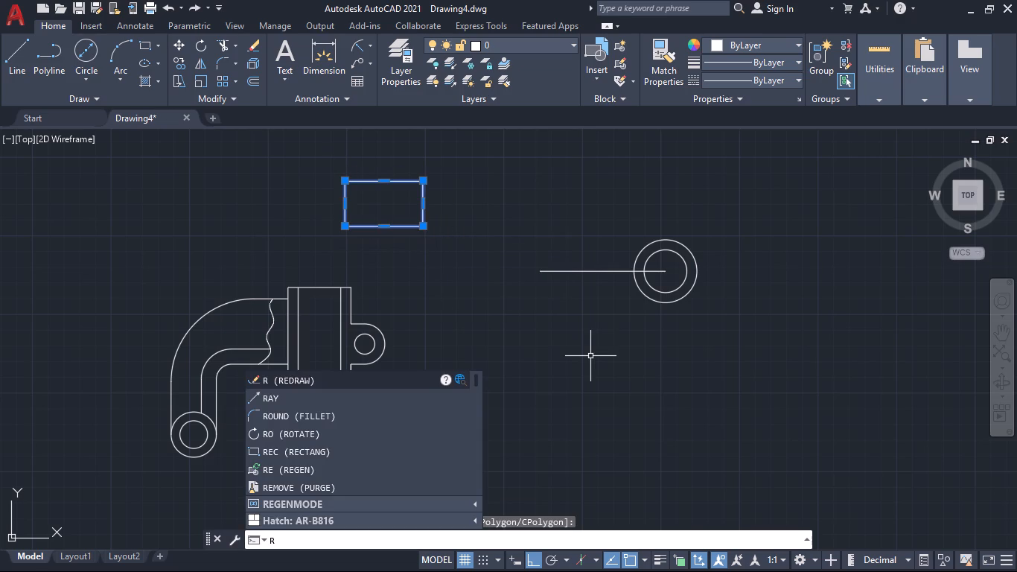
pyautogui.press('o')
pyautogui.press('Return')
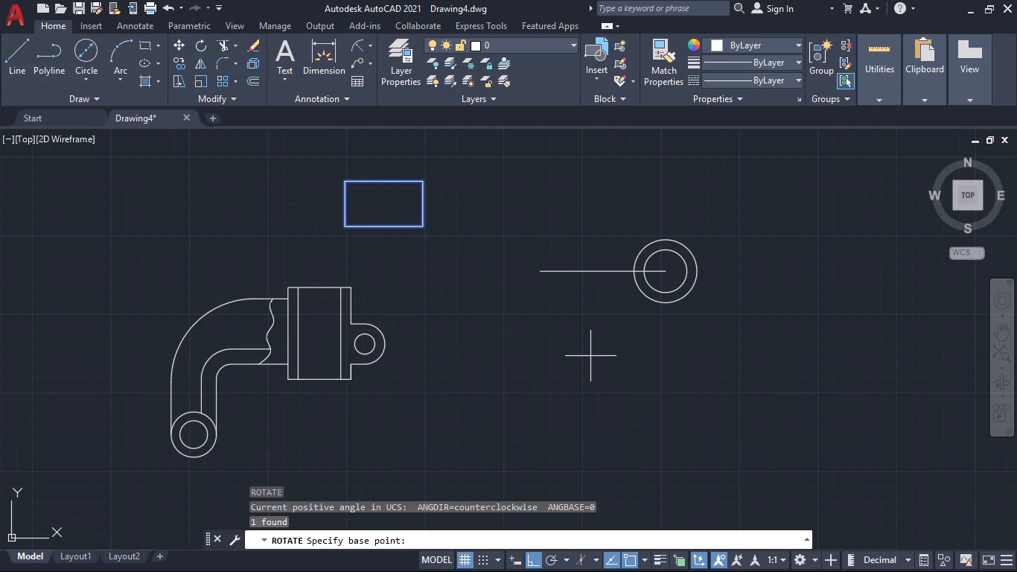
pyautogui.click(423, 229)
pyautogui.click(424, 258)
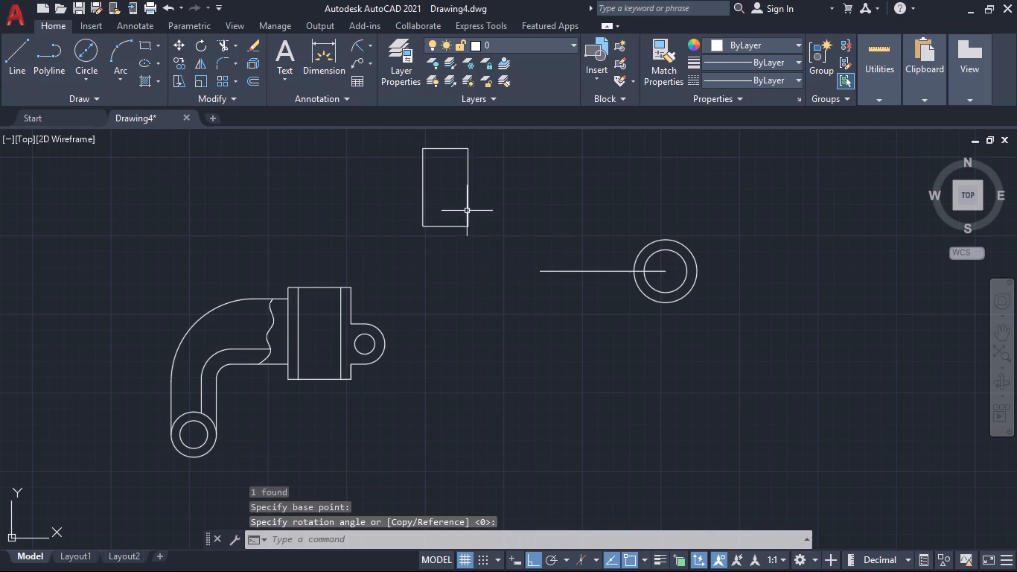
# Move the upright rectangle by its centre onto the left end of the 100-unit horizontal line.
pyautogui.click(467, 182)
pyautogui.press('m')
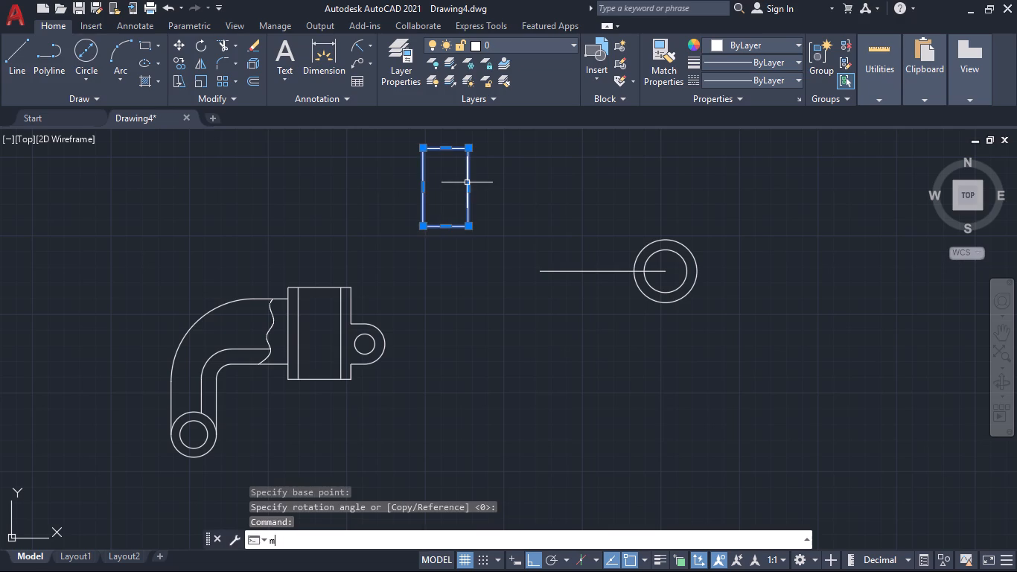
pyautogui.press('Return')
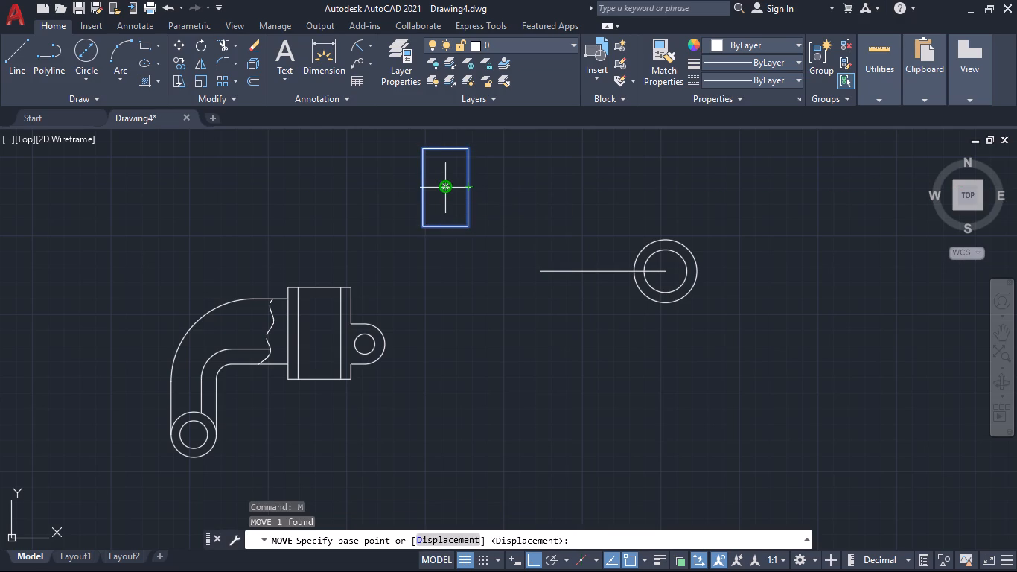
pyautogui.click(446, 188)
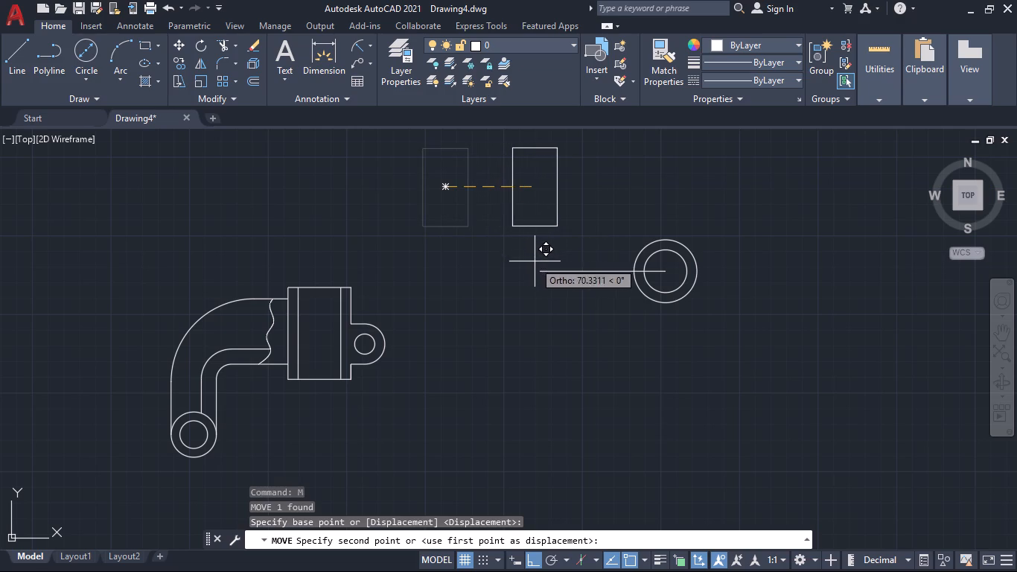
pyautogui.click(538, 268)
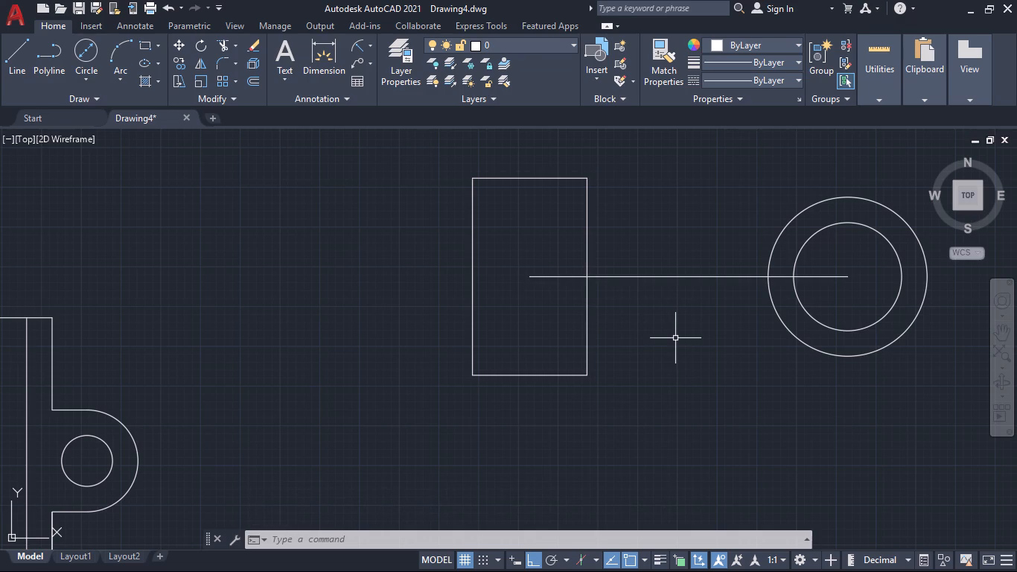
# Offset the 100-unit horizontal line by 25 both below and above.
pyautogui.press('o')
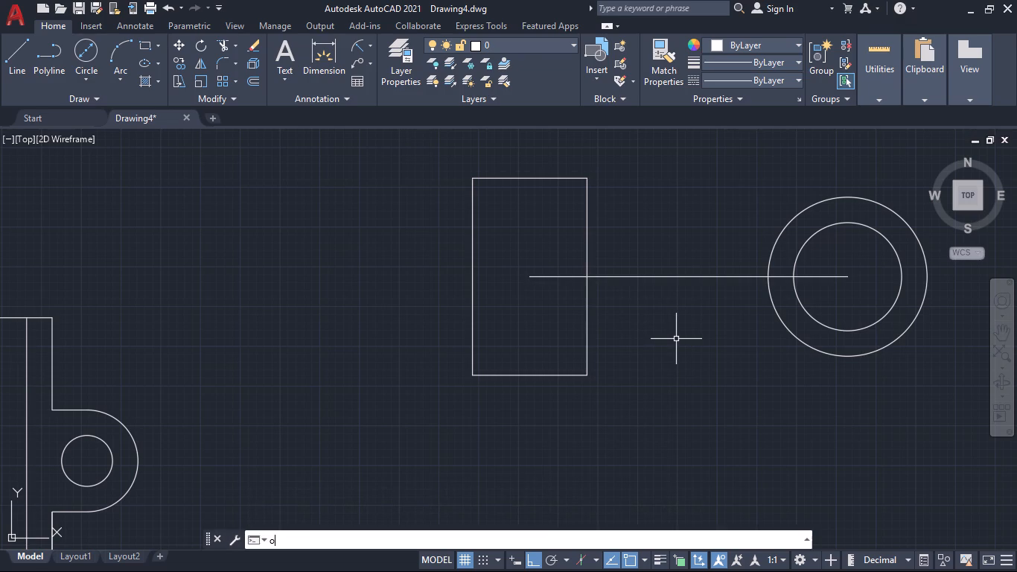
pyautogui.press('Return')
pyautogui.write('25')
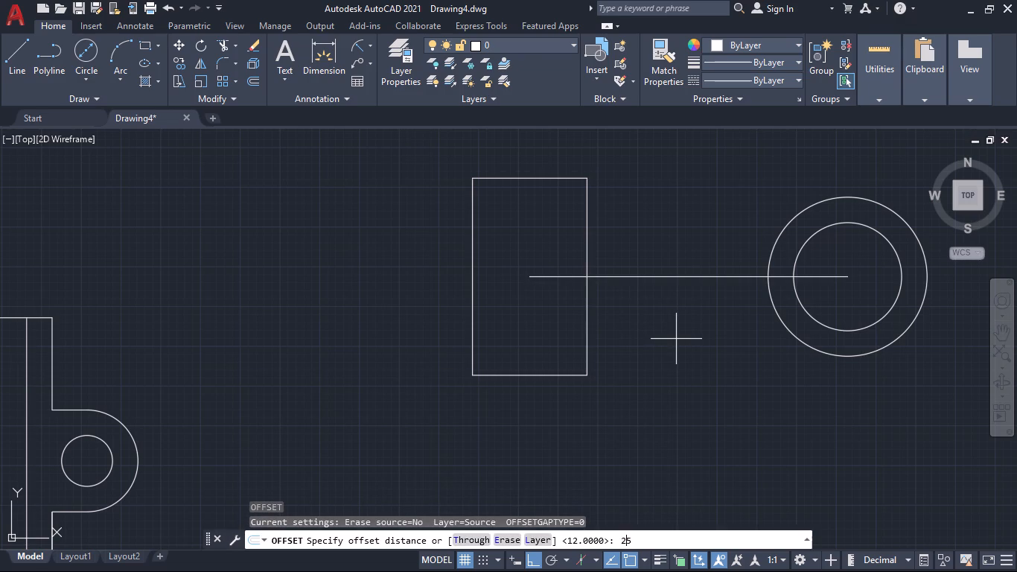
pyautogui.press('Return')
pyautogui.click(683, 276)
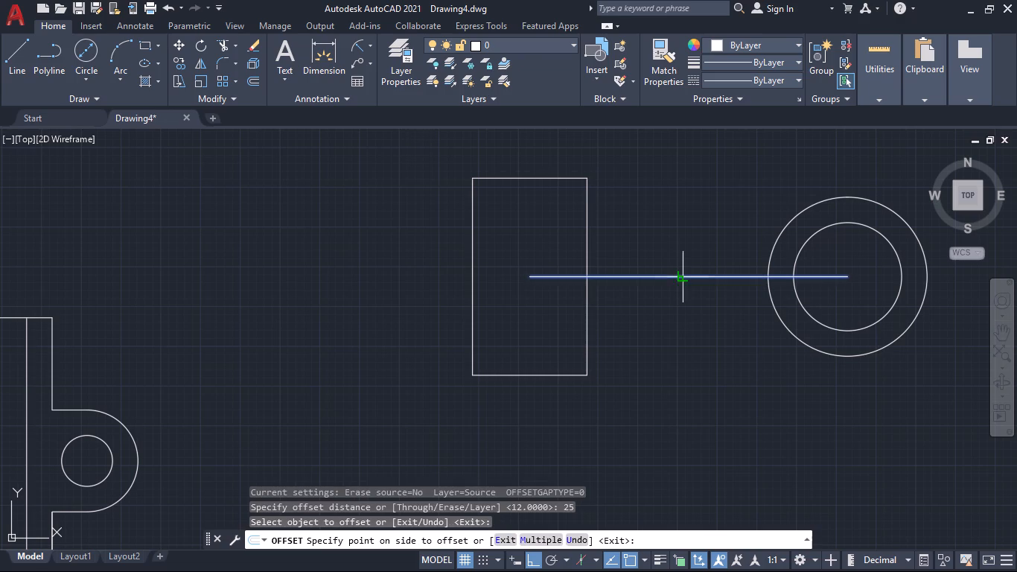
pyautogui.click(685, 332)
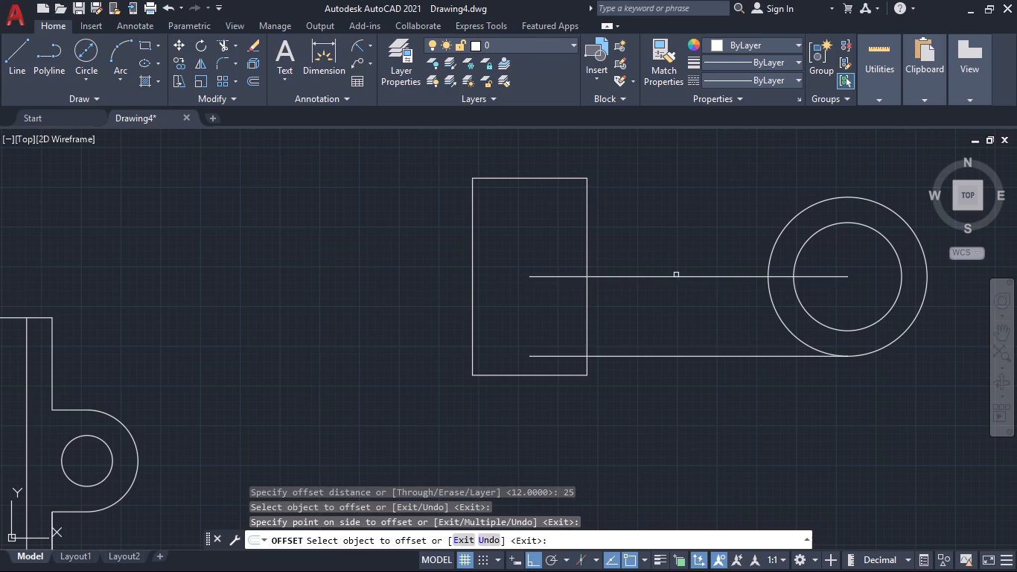
pyautogui.click(676, 275)
pyautogui.click(676, 243)
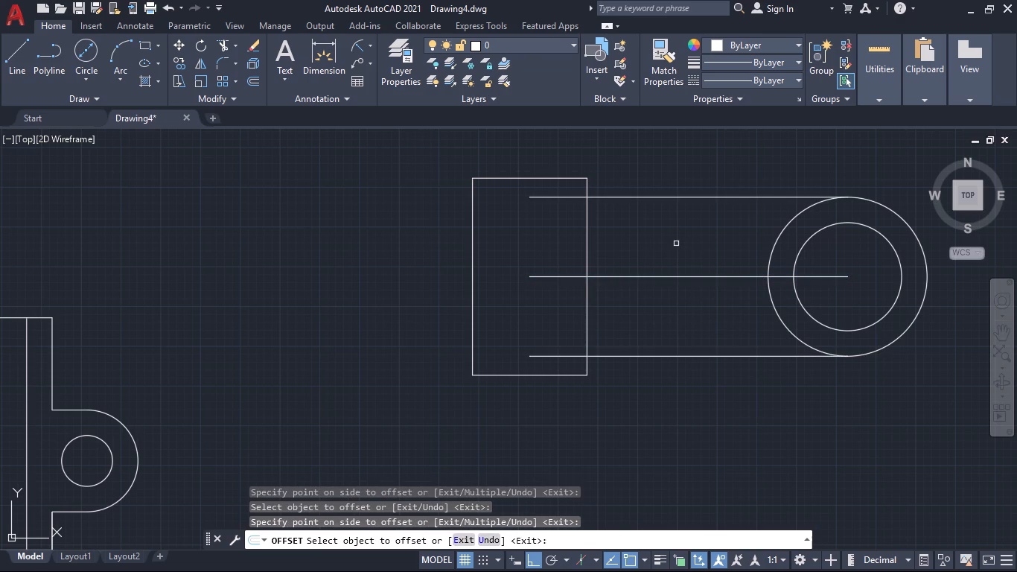
pyautogui.press('Escape')
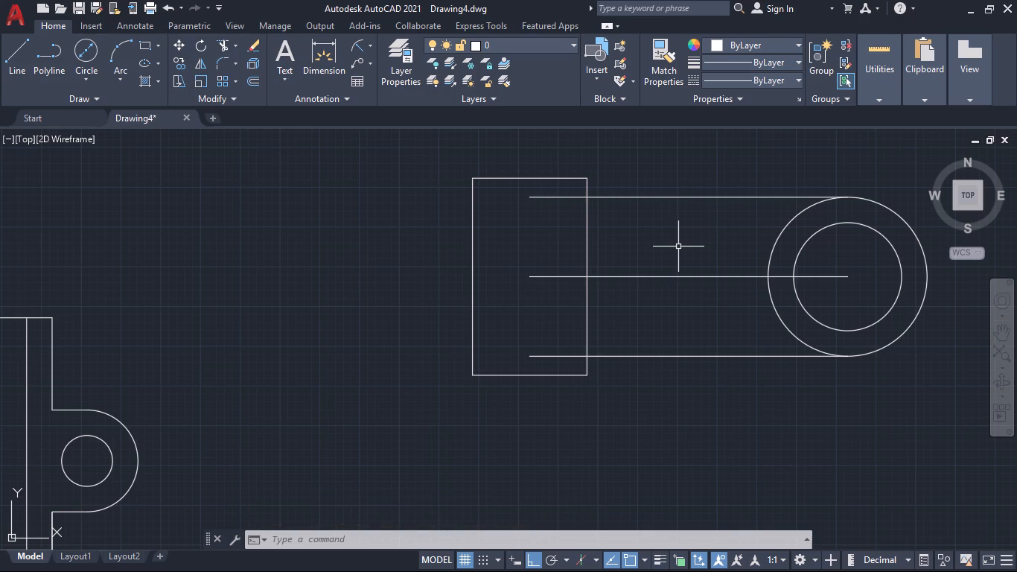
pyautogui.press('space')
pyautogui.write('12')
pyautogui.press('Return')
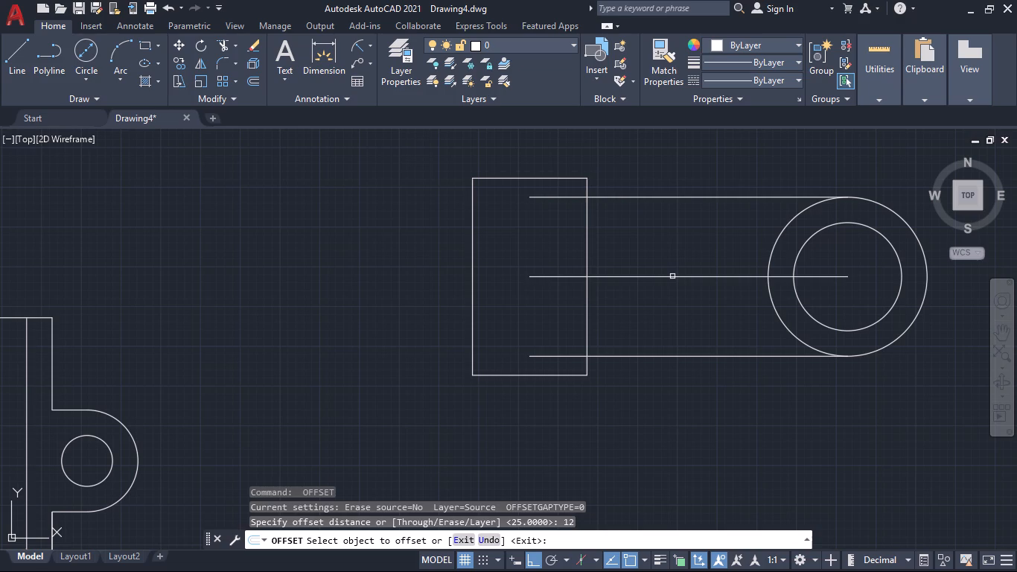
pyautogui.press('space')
# Offset the 100-unit centre line by 6 both above and below.
pyautogui.press('space')
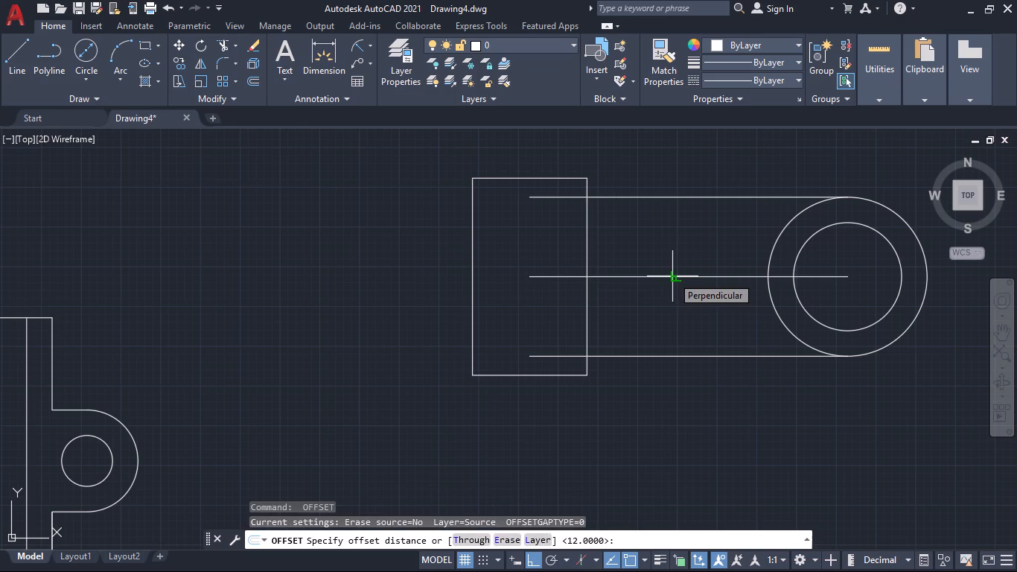
pyautogui.press('6')
pyautogui.press('Return')
pyautogui.click(660, 276)
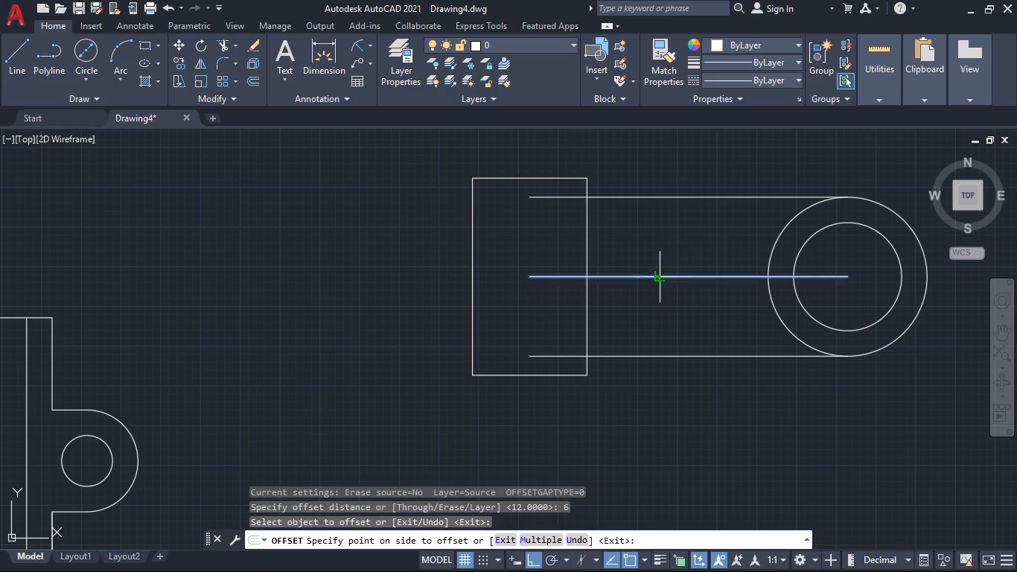
pyautogui.click(658, 260)
pyautogui.click(657, 276)
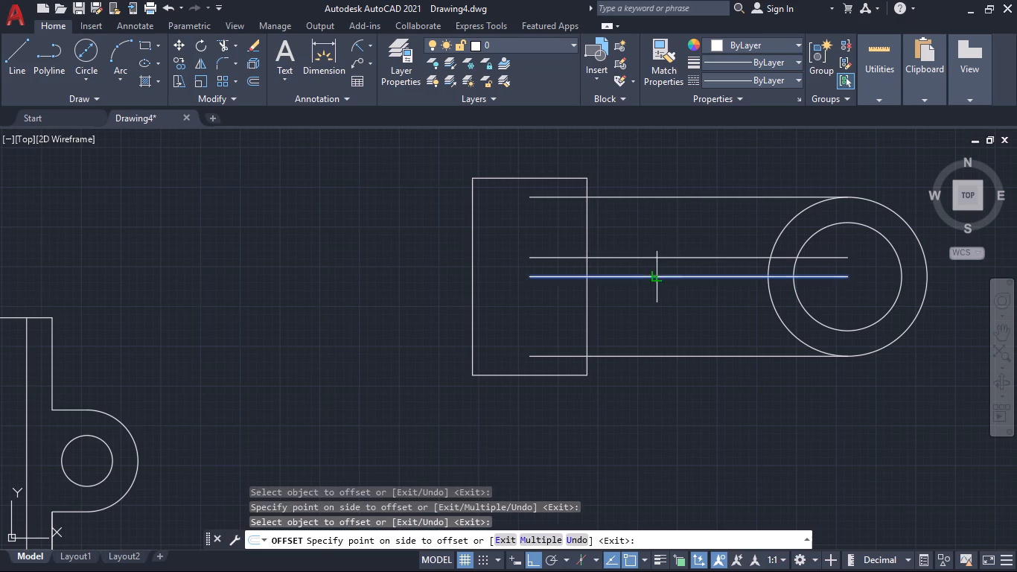
pyautogui.click(660, 300)
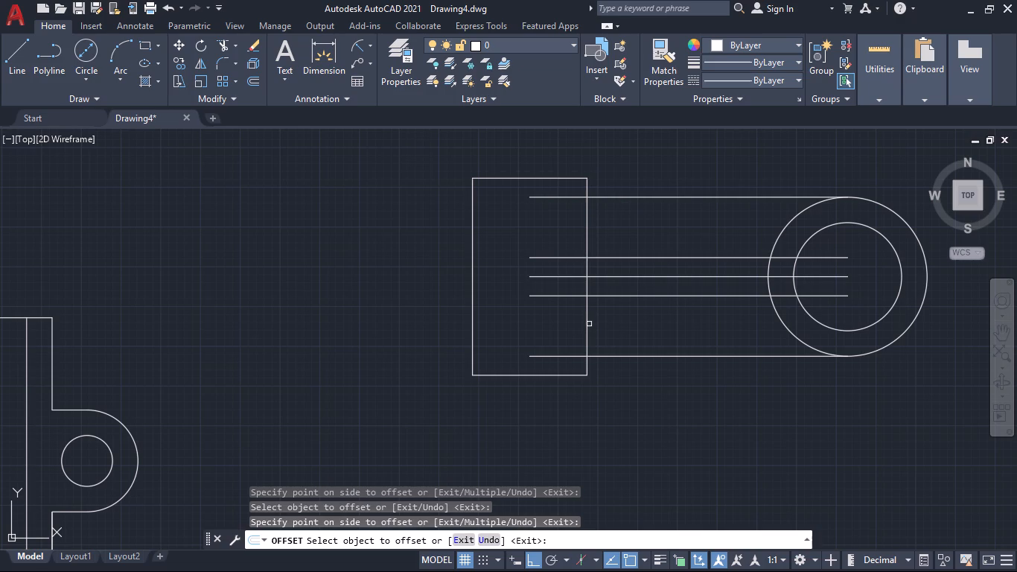
pyautogui.press('Escape')
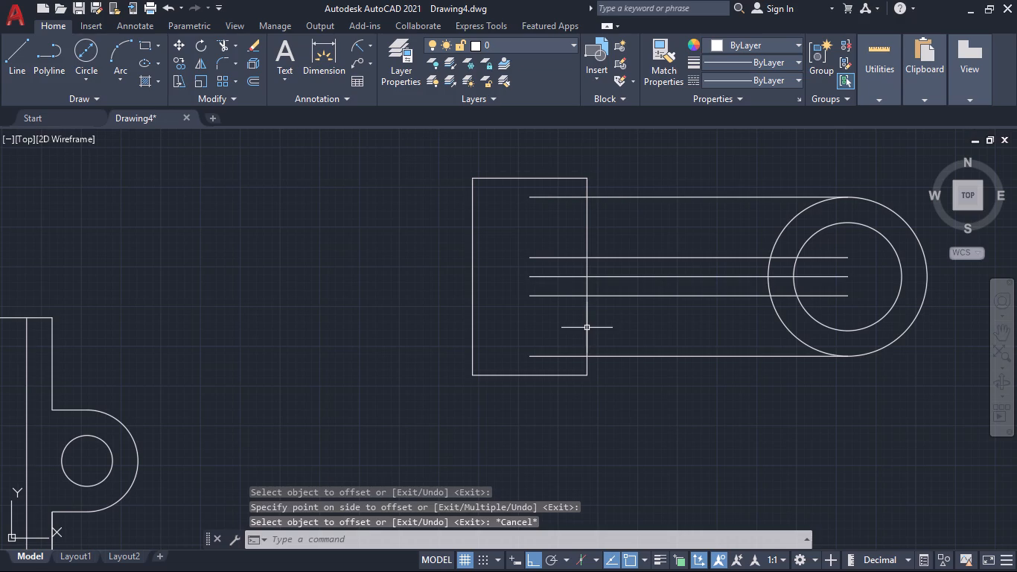
# Explode the upright rectangle at the left end of the centre line into separate lines.
pyautogui.click(587, 328)
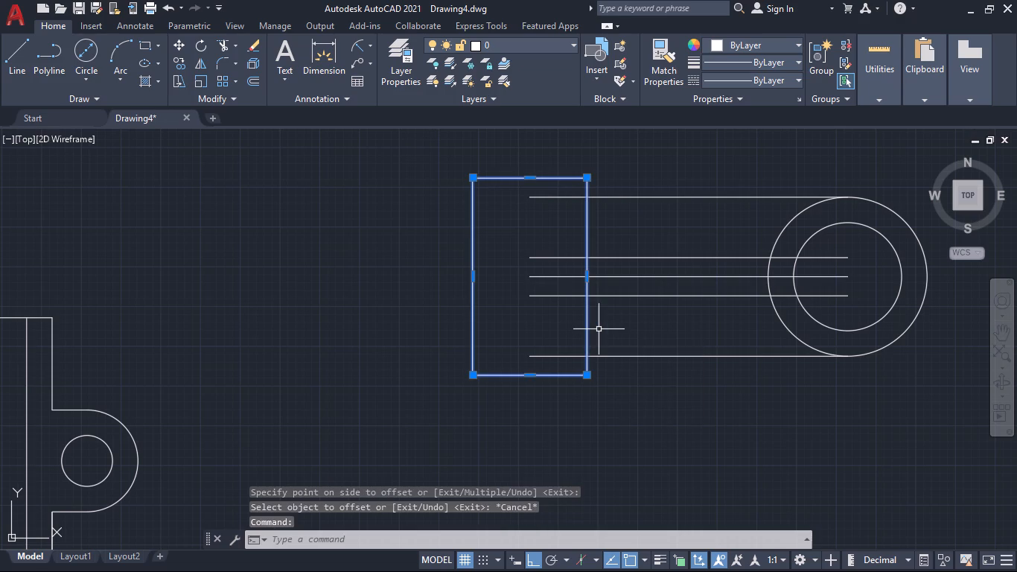
pyautogui.press('x')
pyautogui.press('Return')
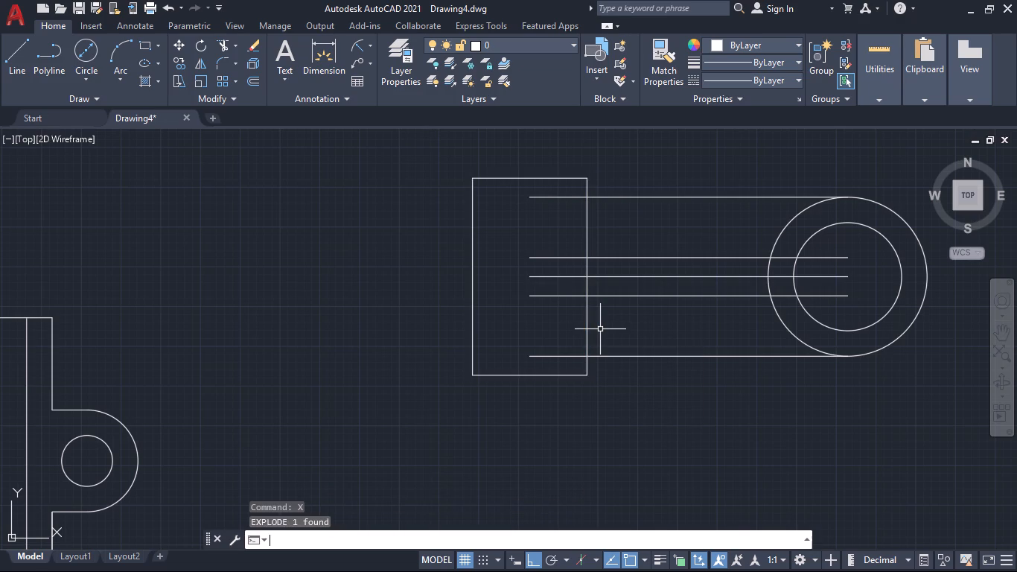
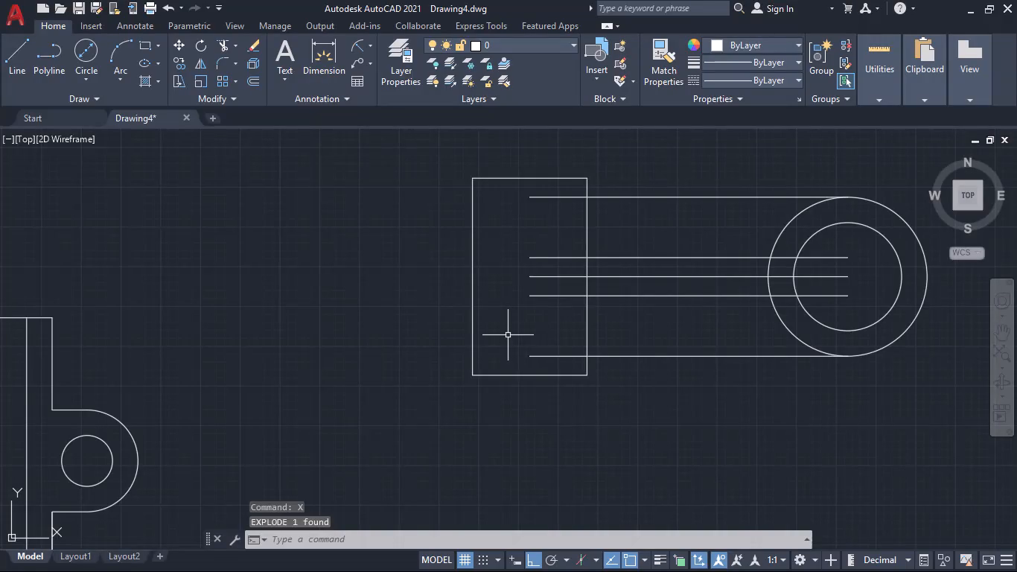
# Offset both vertical sides of the exploded upright rectangle inward by 11.
pyautogui.press('o')
pyautogui.press('Return')
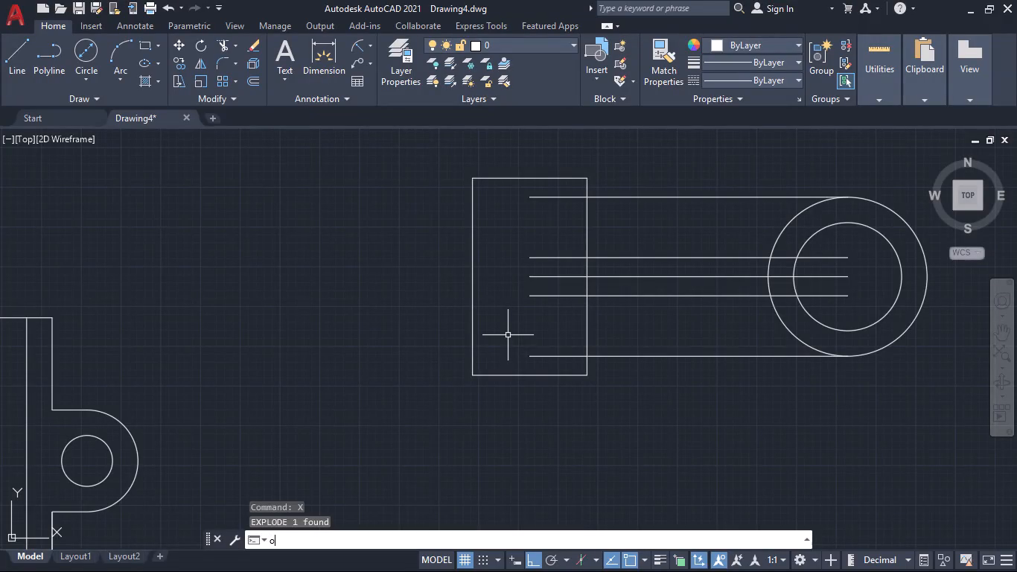
pyautogui.write('11')
pyautogui.press('Return')
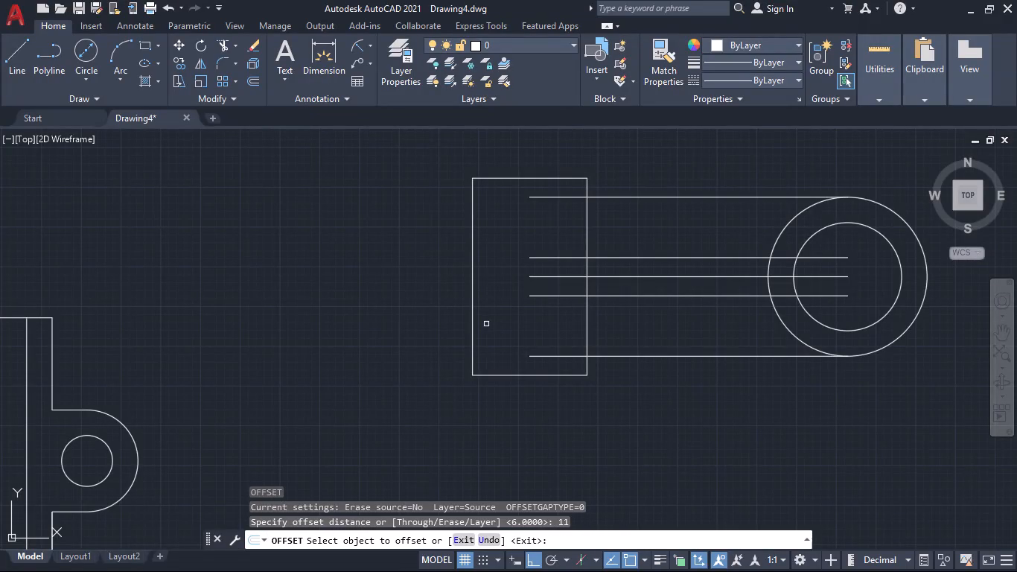
pyautogui.click(474, 323)
pyautogui.click(491, 323)
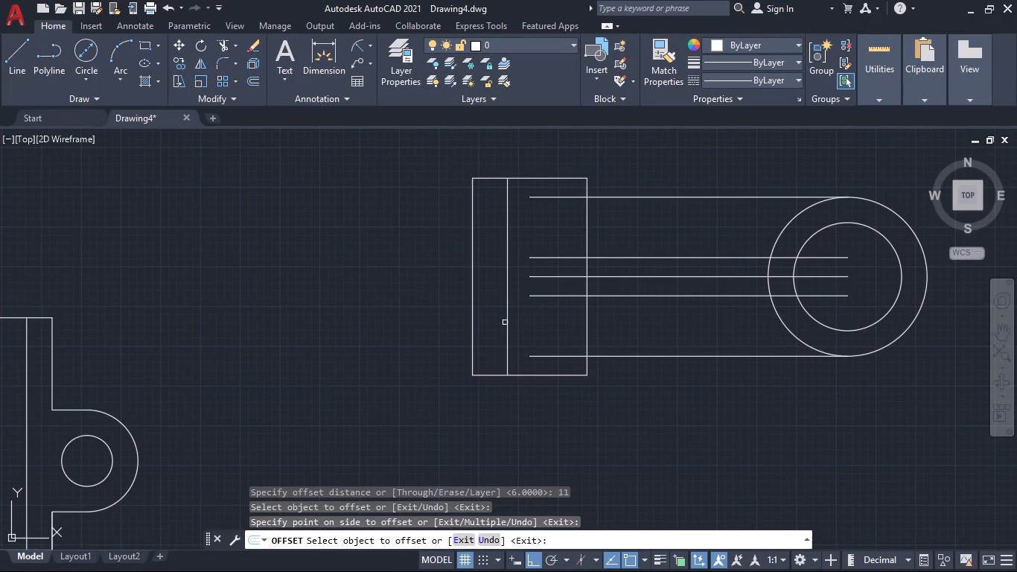
pyautogui.click(587, 320)
pyautogui.click(549, 323)
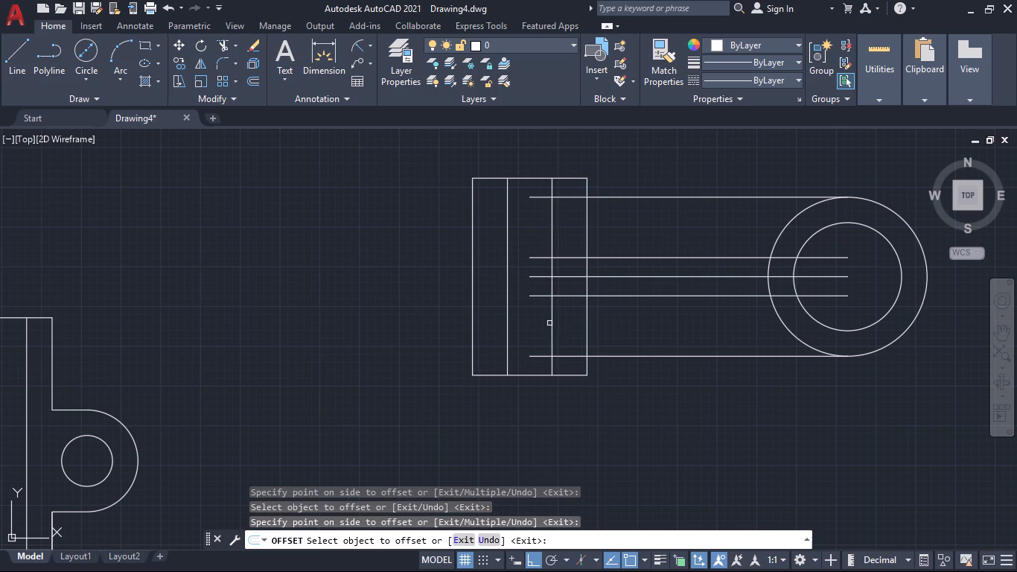
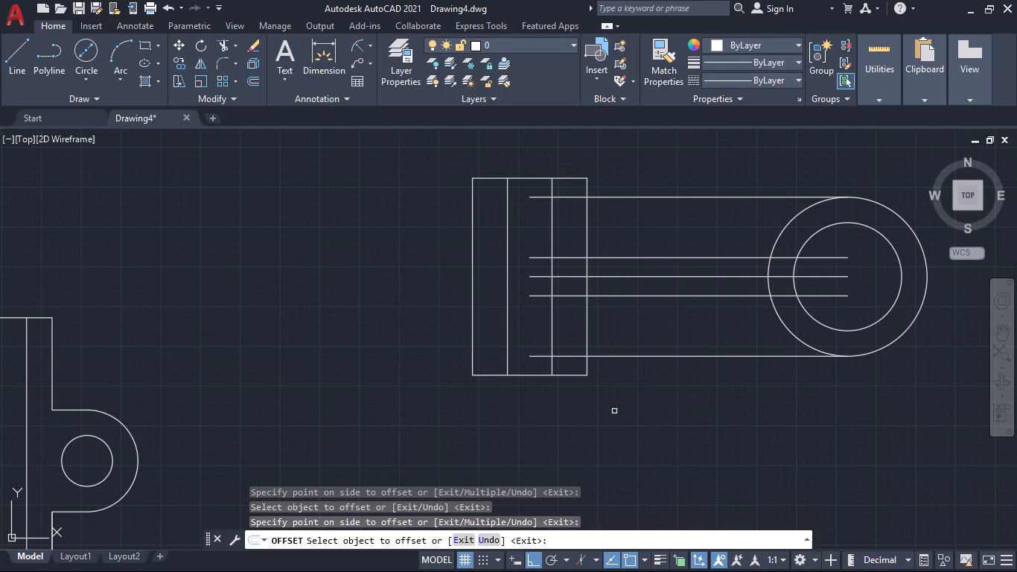
# Extend the three middle horizontal arm lines to the left side of the upright rectangle.
pyautogui.press('Escape')
pyautogui.write('tr')
pyautogui.press('Return')
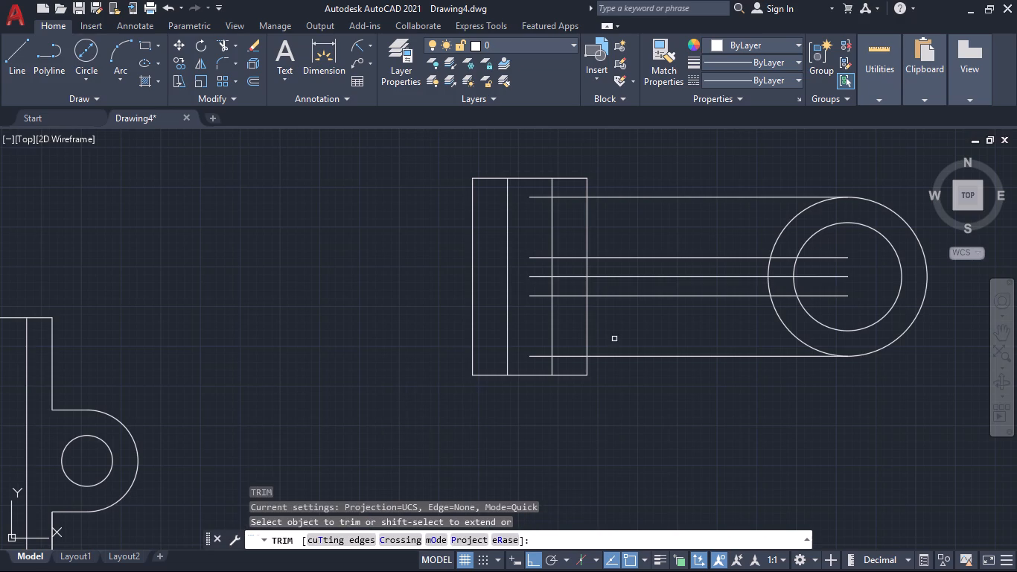
pyautogui.keyDown('shift'); pyautogui.click(546, 258); pyautogui.keyUp('shift')
pyautogui.keyDown('shift'); pyautogui.click(529, 258); pyautogui.keyUp('shift')
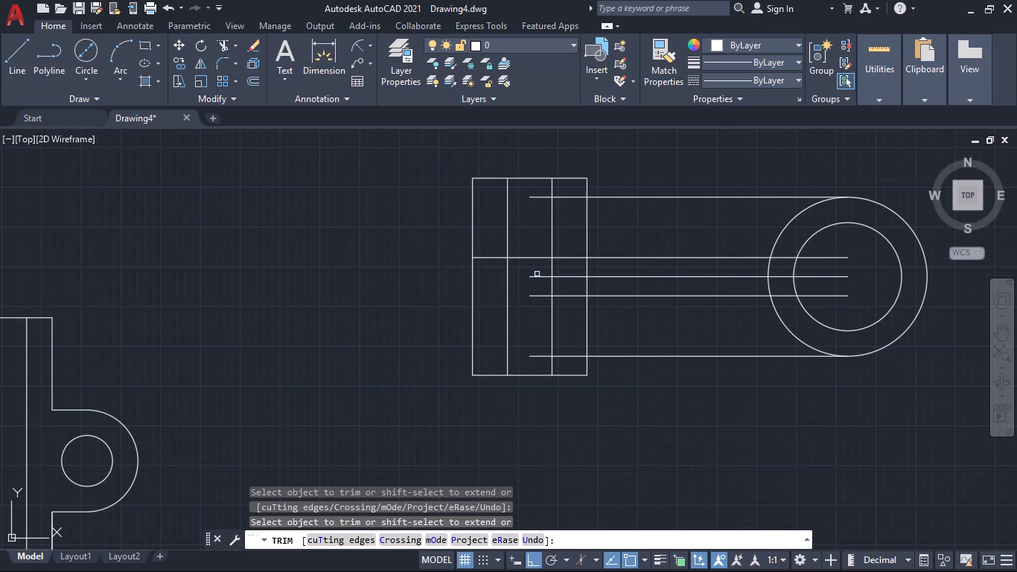
pyautogui.keyDown('shift'); pyautogui.click(538, 279); pyautogui.keyUp('shift')
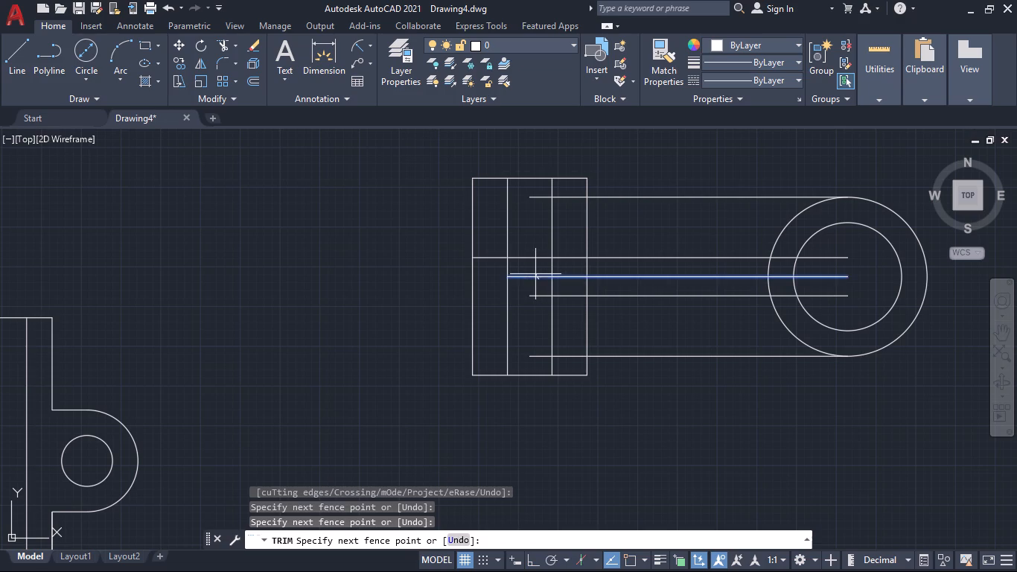
pyautogui.keyDown('shift'); pyautogui.click(535, 274); pyautogui.keyUp('shift')
pyautogui.keyDown('shift'); pyautogui.click(539, 308); pyautogui.keyUp('shift')
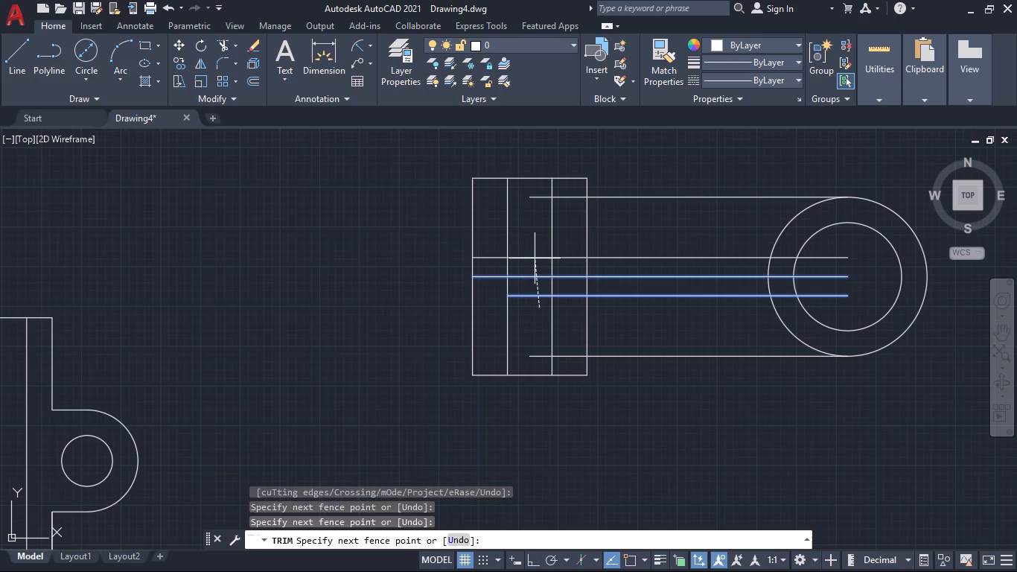
pyautogui.keyDown('shift'); pyautogui.click(535, 258); pyautogui.keyUp('shift')
pyautogui.keyDown('shift'); pyautogui.click(529, 287); pyautogui.keyUp('shift')
pyautogui.keyDown('shift'); pyautogui.click(527, 305); pyautogui.keyUp('shift')
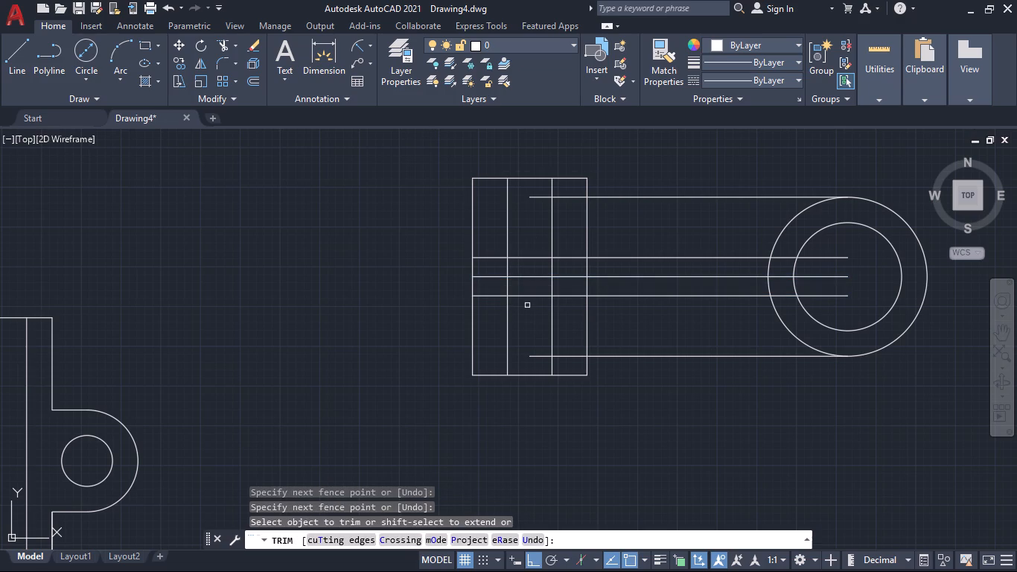
# Trim away the horizontal centre line piece by piece, from the rectangle's left side through to the centre of the circles.
pyautogui.click(523, 273)
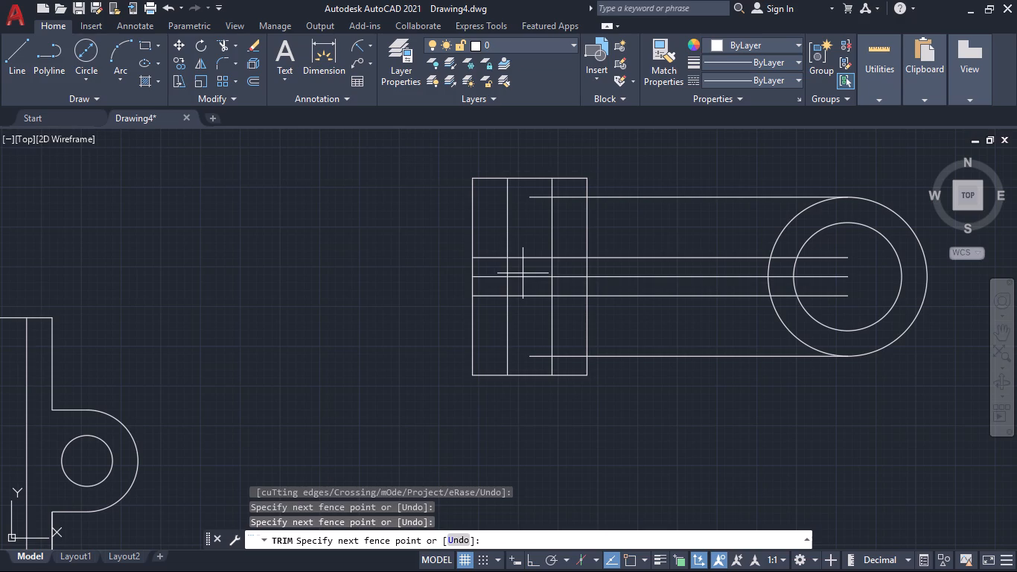
pyautogui.click(520, 276)
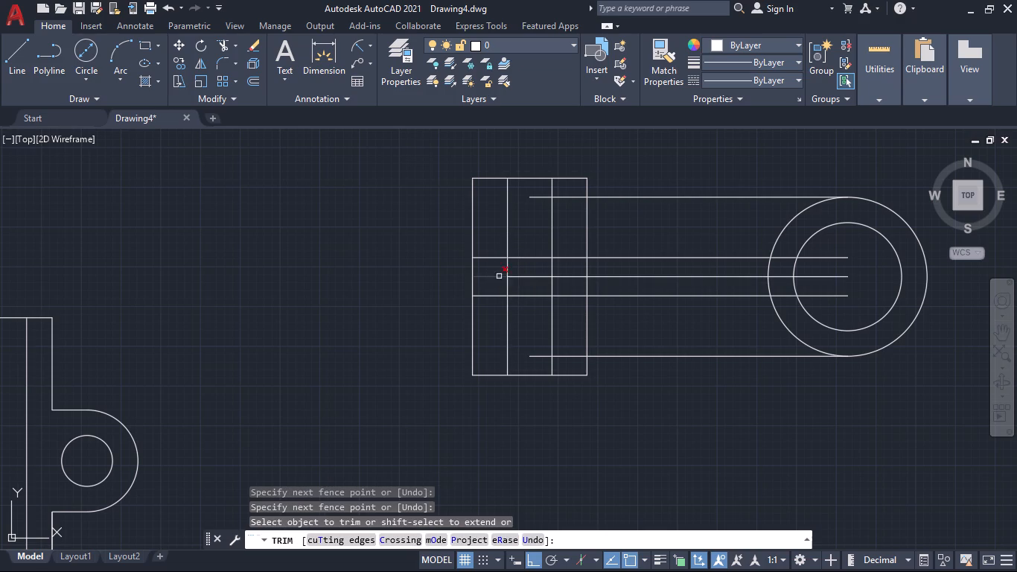
pyautogui.click(494, 276)
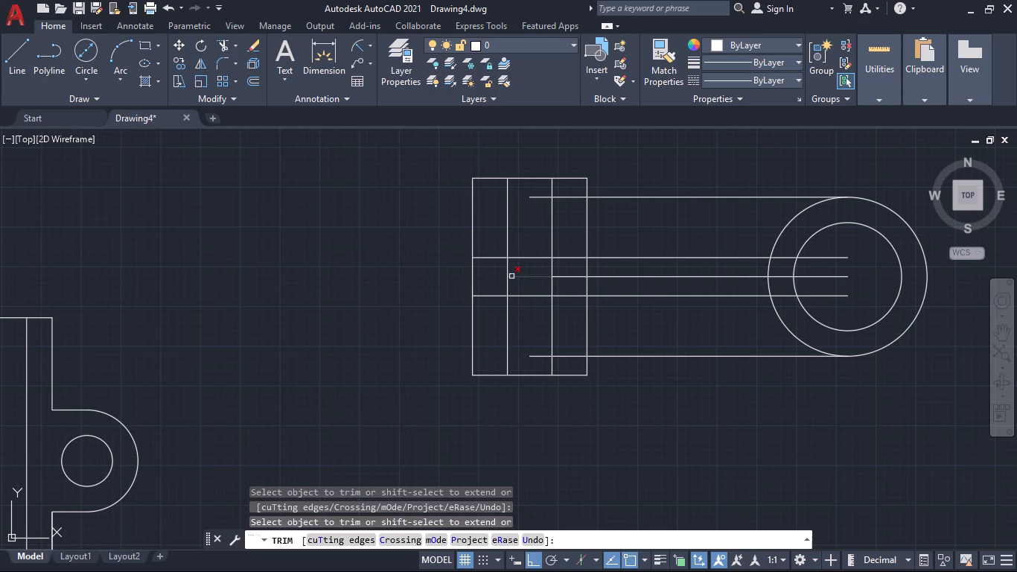
pyautogui.click(567, 277)
pyautogui.click(534, 278)
pyautogui.click(598, 279)
pyautogui.click(780, 276)
pyautogui.click(818, 276)
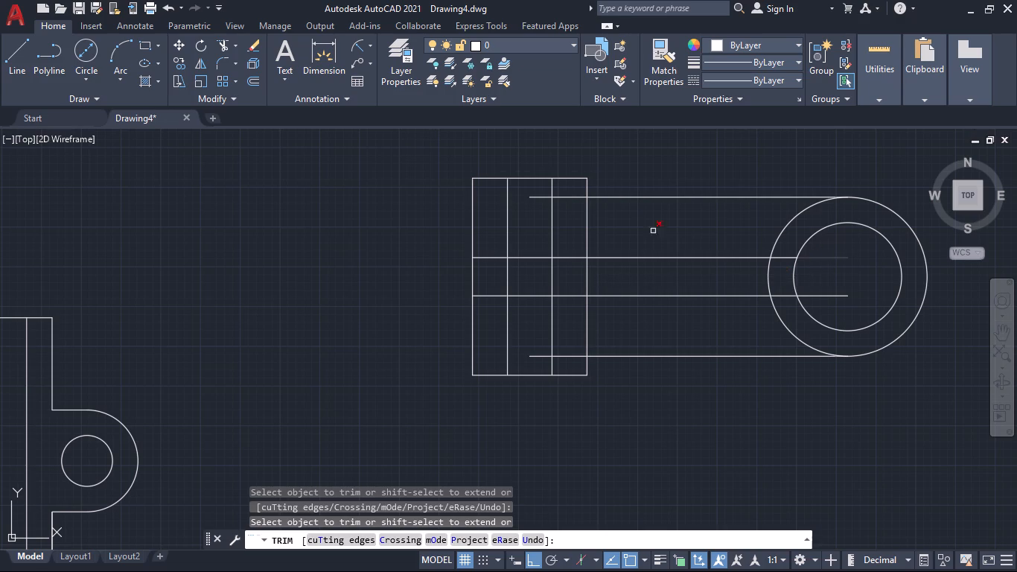
# Trim the uppermost and lowermost arm lines back to the rectangle's right side.
pyautogui.click(542, 197)
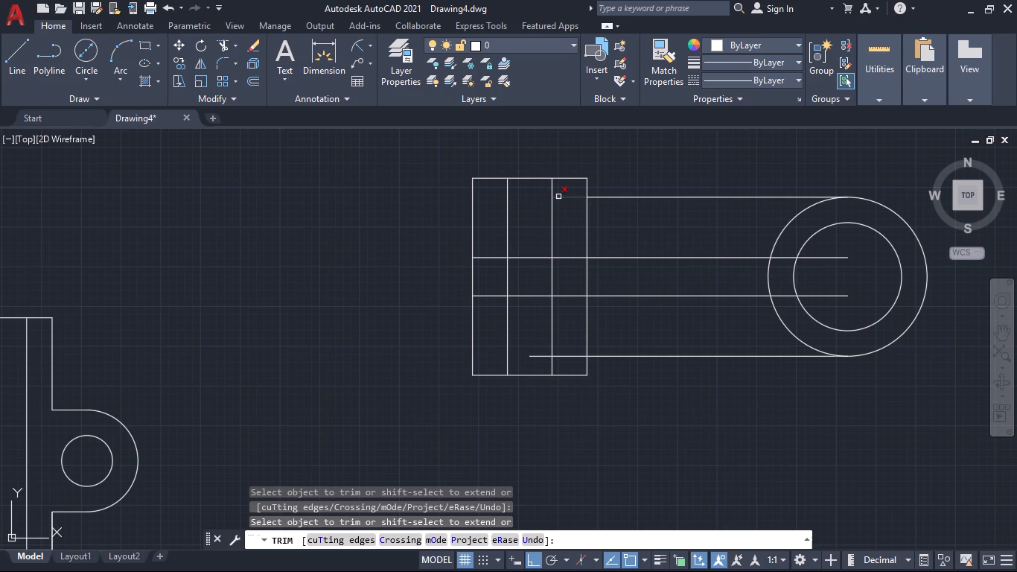
pyautogui.click(566, 197)
pyautogui.click(570, 352)
pyautogui.click(570, 362)
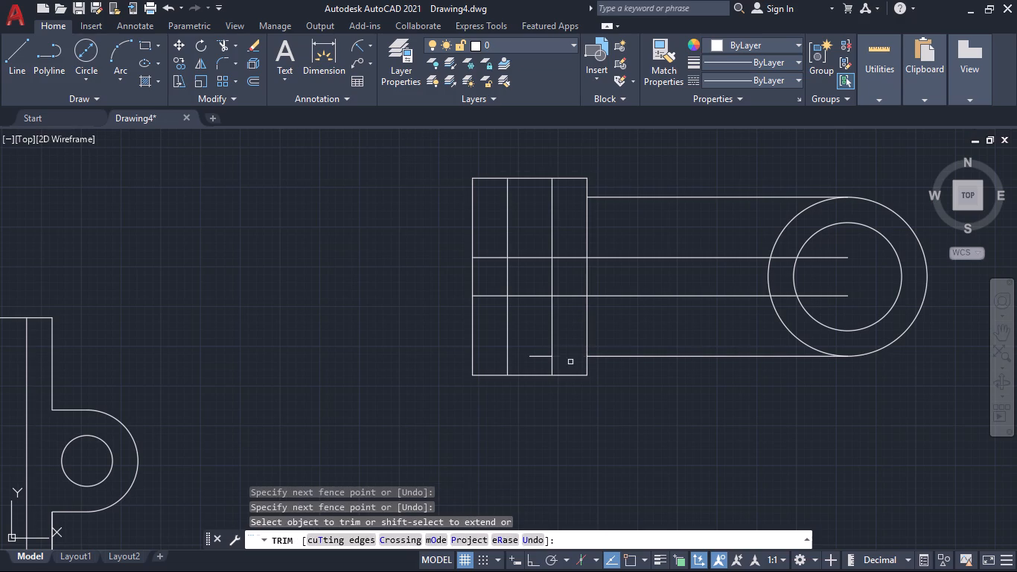
pyautogui.click(541, 358)
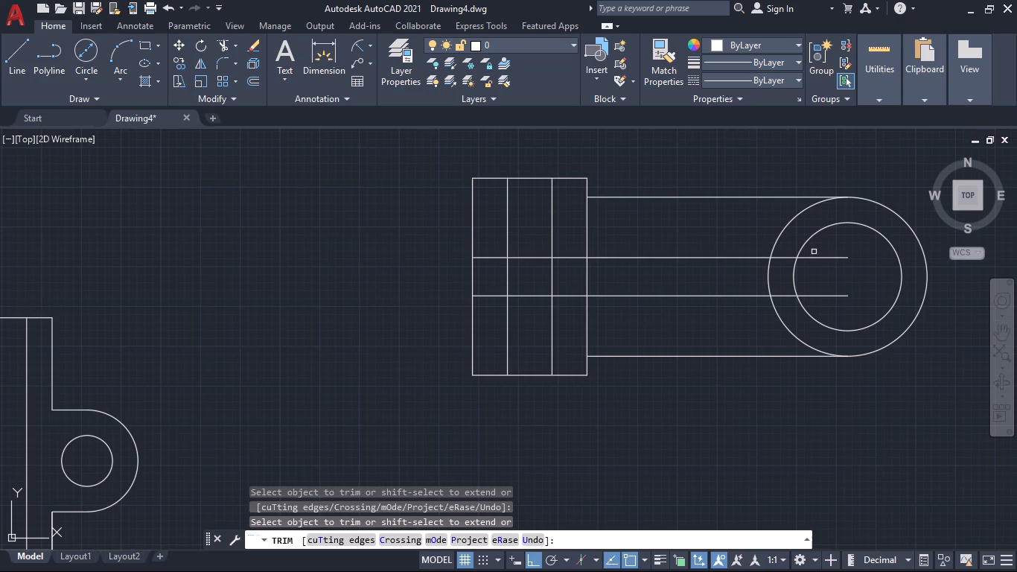
# Trim the two remaining inner arm lines so that they end at the outer circle.
pyautogui.click(803, 234)
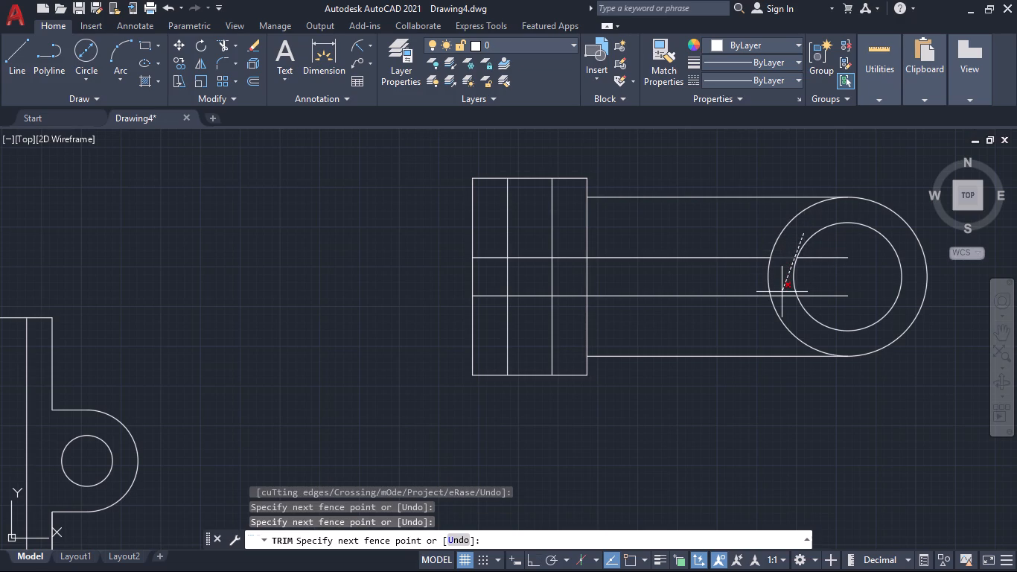
pyautogui.click(782, 292)
pyautogui.click(782, 292)
pyautogui.click(794, 302)
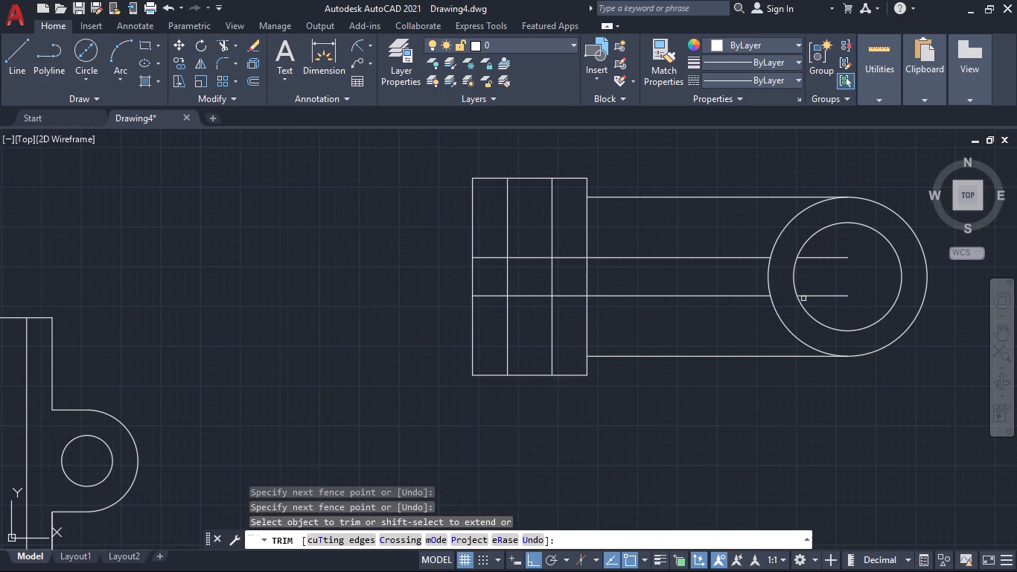
pyautogui.click(812, 297)
pyautogui.click(819, 258)
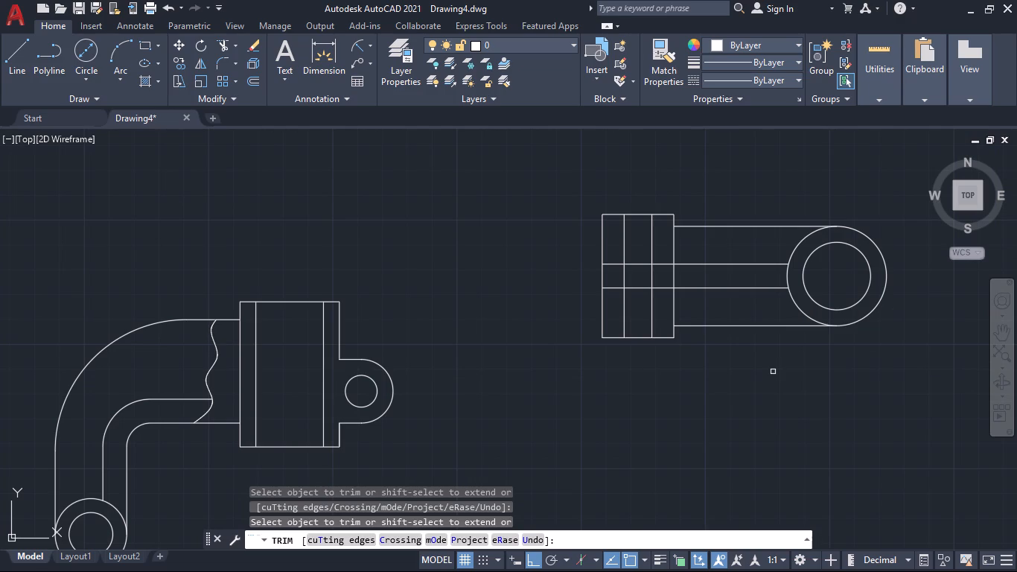
pyautogui.press('Escape')
# Offset both vertical sides of the upright rectangle inward by 8.
pyautogui.press('o')
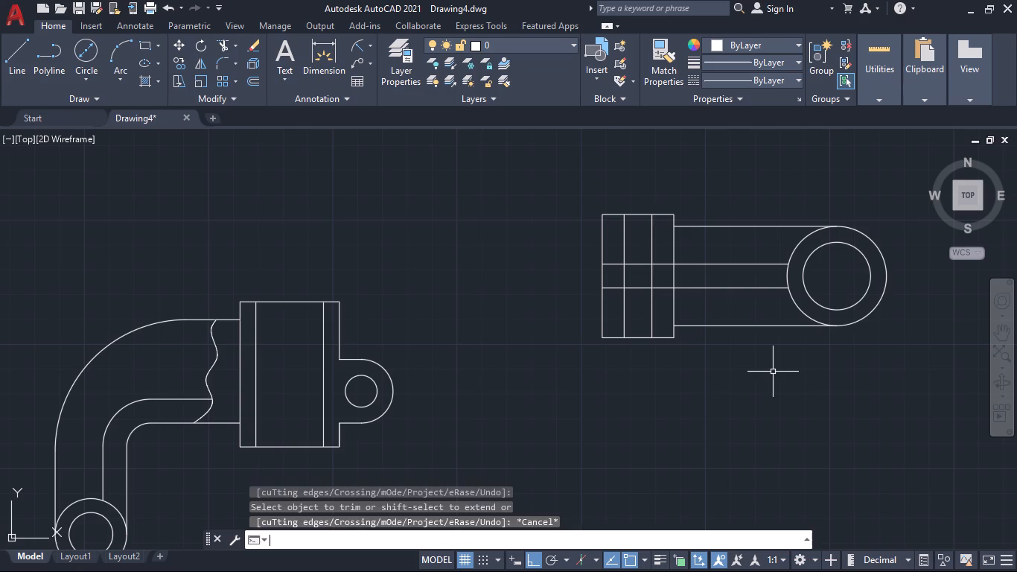
pyautogui.press('Return')
pyautogui.press('8')
pyautogui.press('Return')
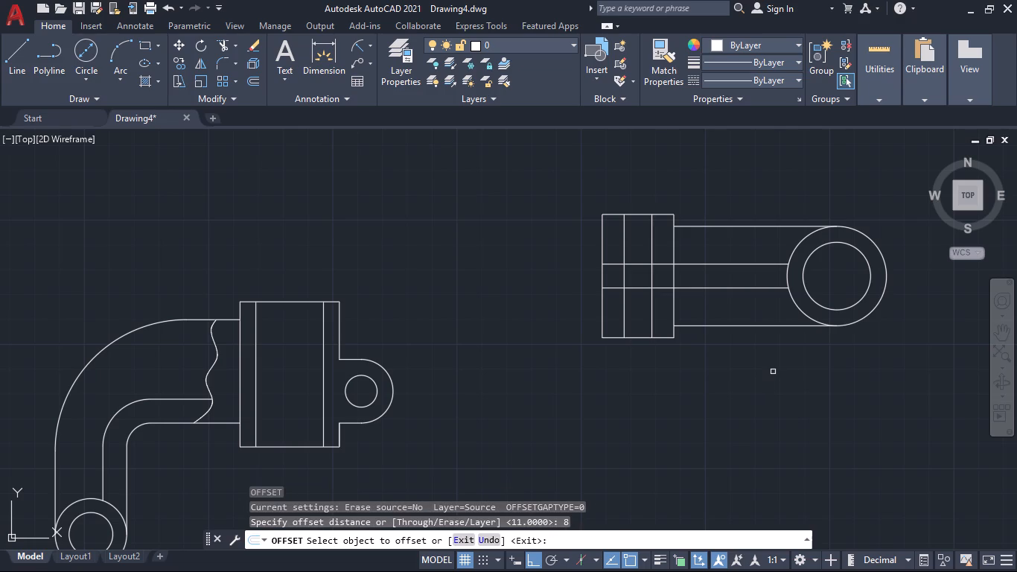
pyautogui.click(602, 318)
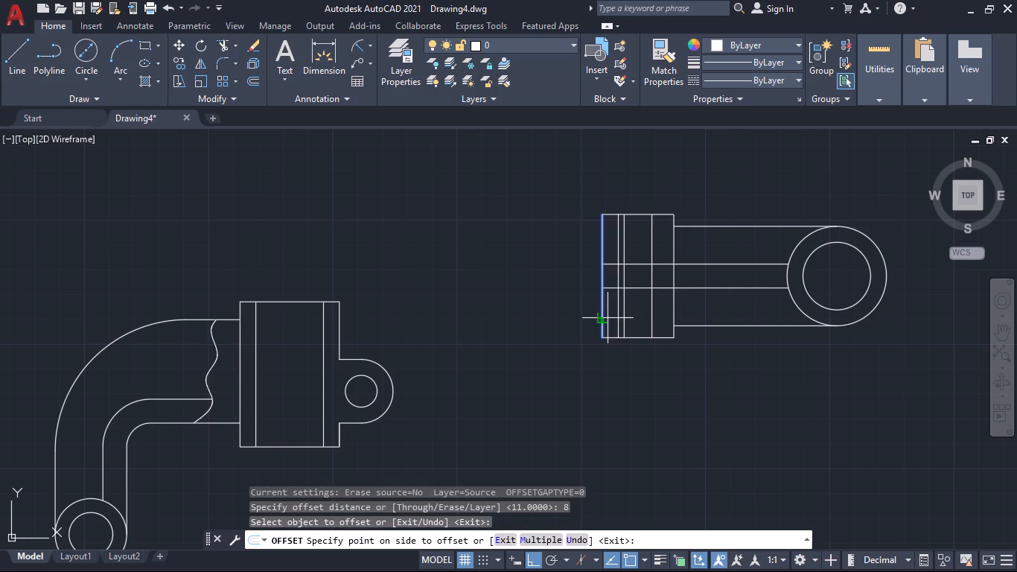
pyautogui.click(610, 318)
pyautogui.click(675, 318)
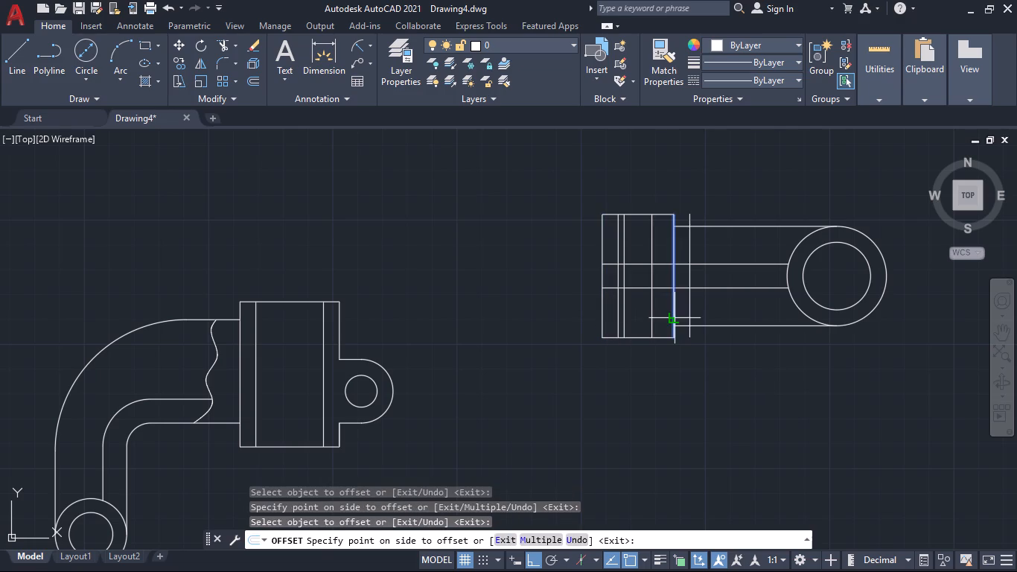
pyautogui.click(640, 331)
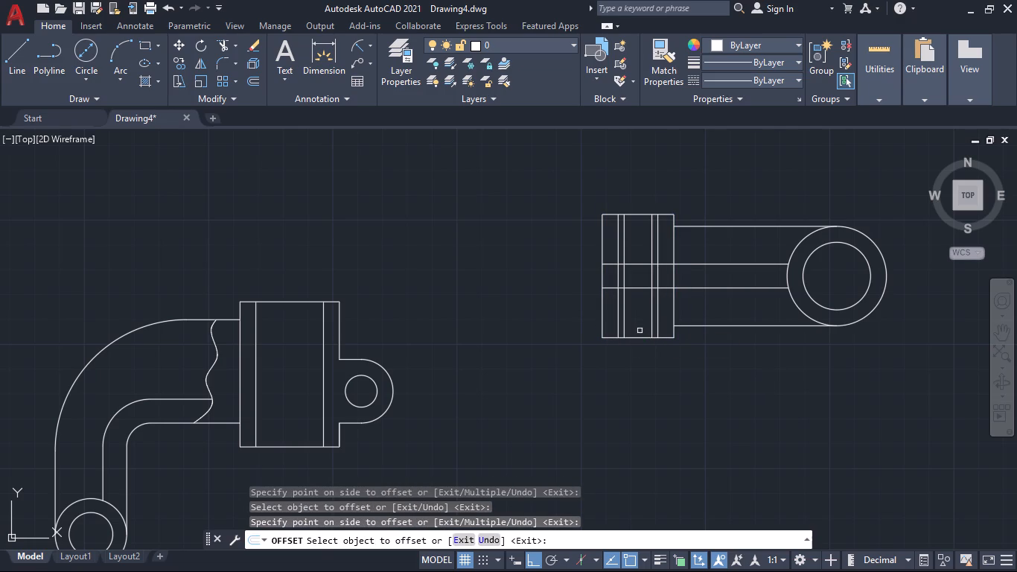
pyautogui.press('Return')
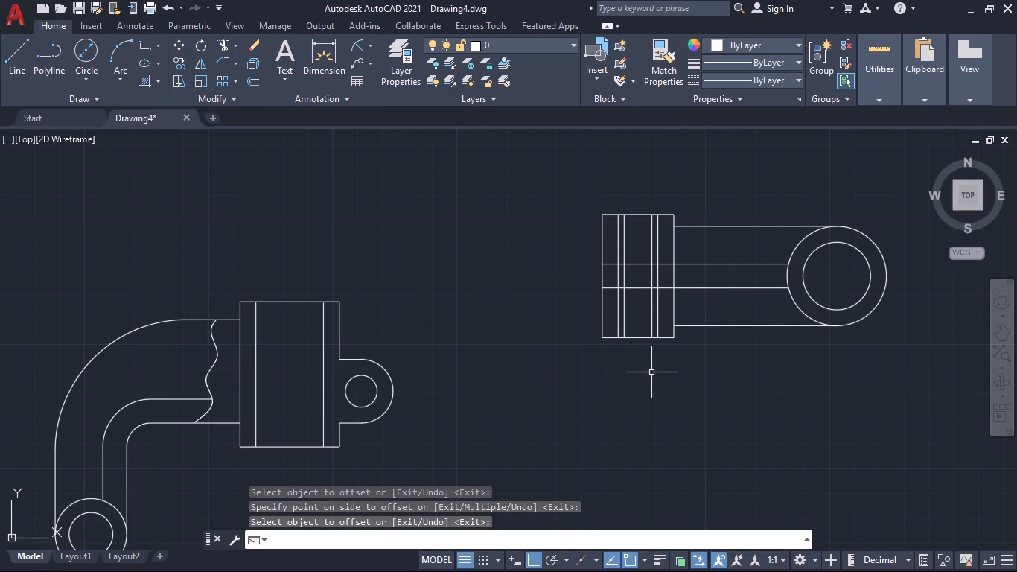
# Delete the two innermost vertical lines of the rectangle, the ones offset by 11.
pyautogui.click(625, 320)
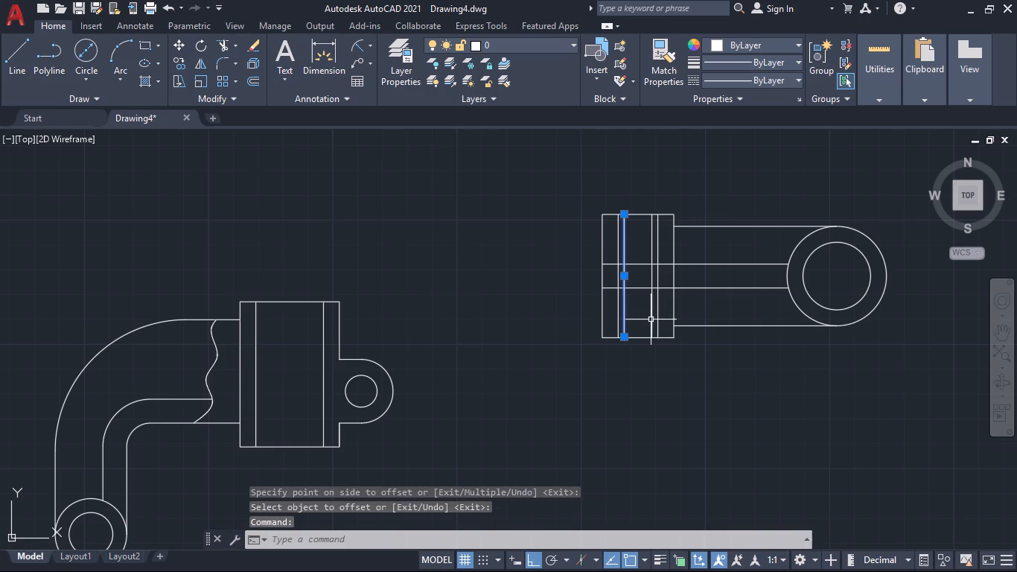
pyautogui.click(651, 320)
pyautogui.press('Delete')
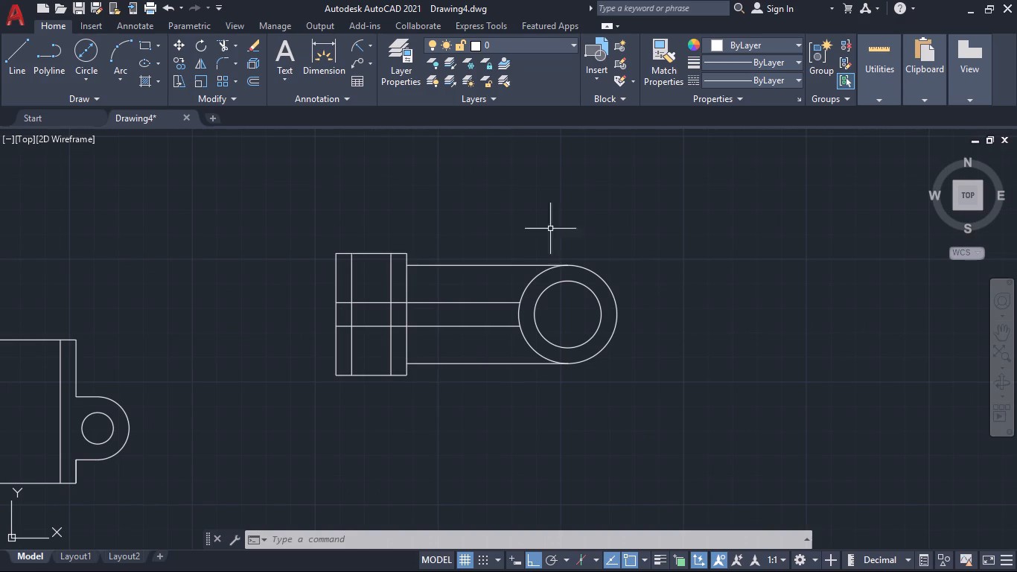
# Draw a horizontal line 45 long from the centre of the concentric circles, outward away from the arm.
pyautogui.click(6, 42)
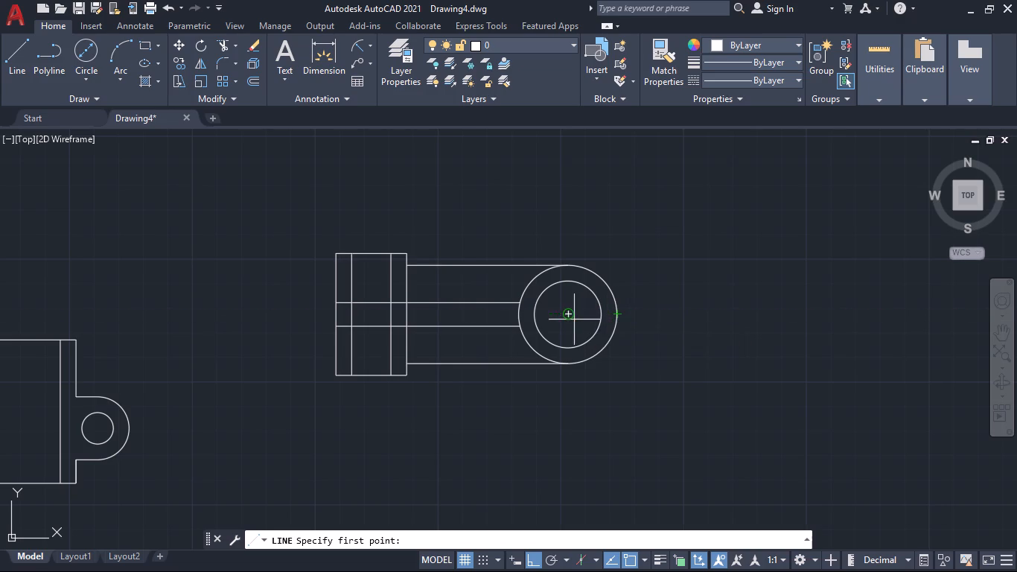
pyautogui.click(569, 313)
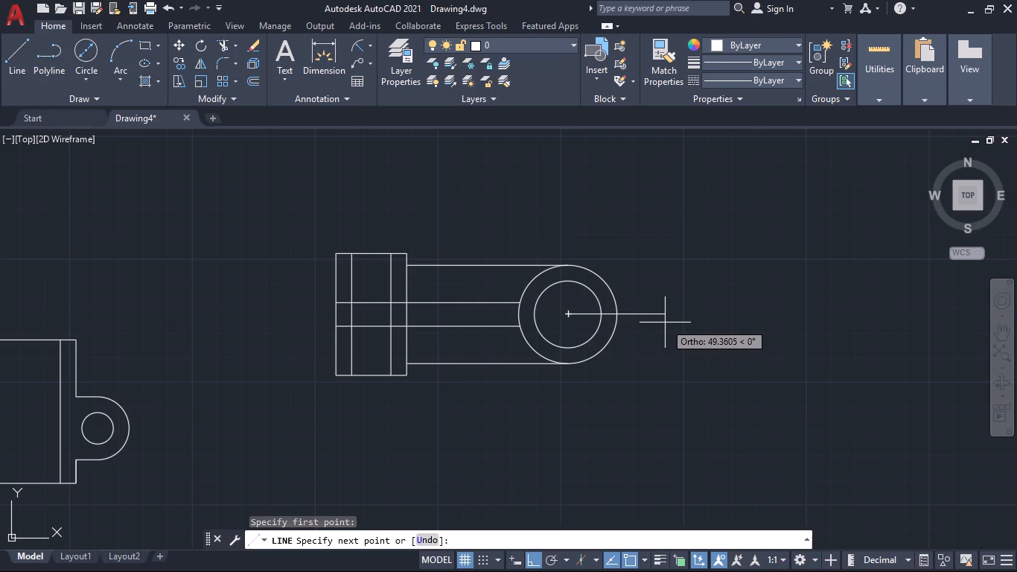
pyautogui.write('45')
pyautogui.press('Return')
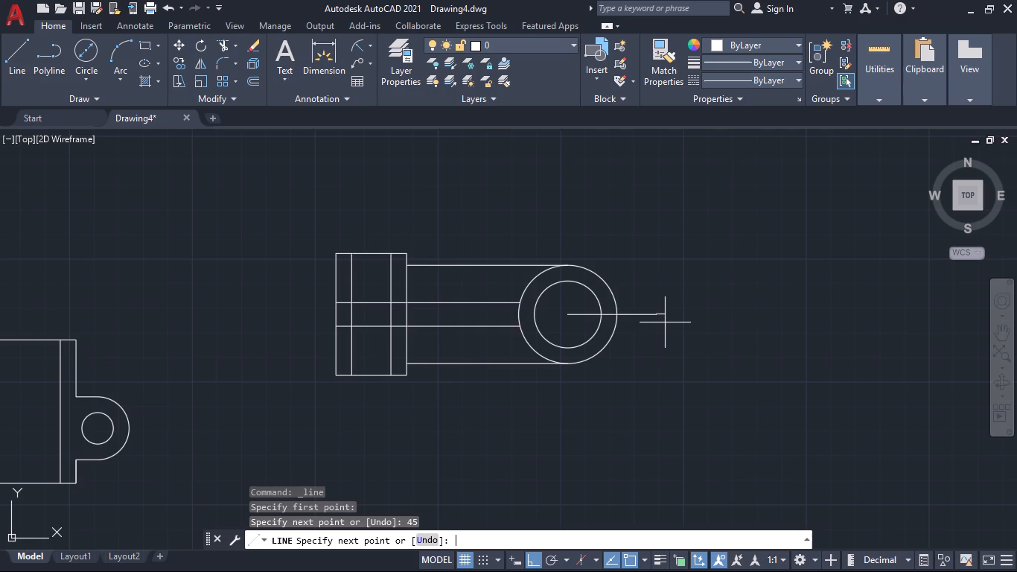
pyautogui.press('space')
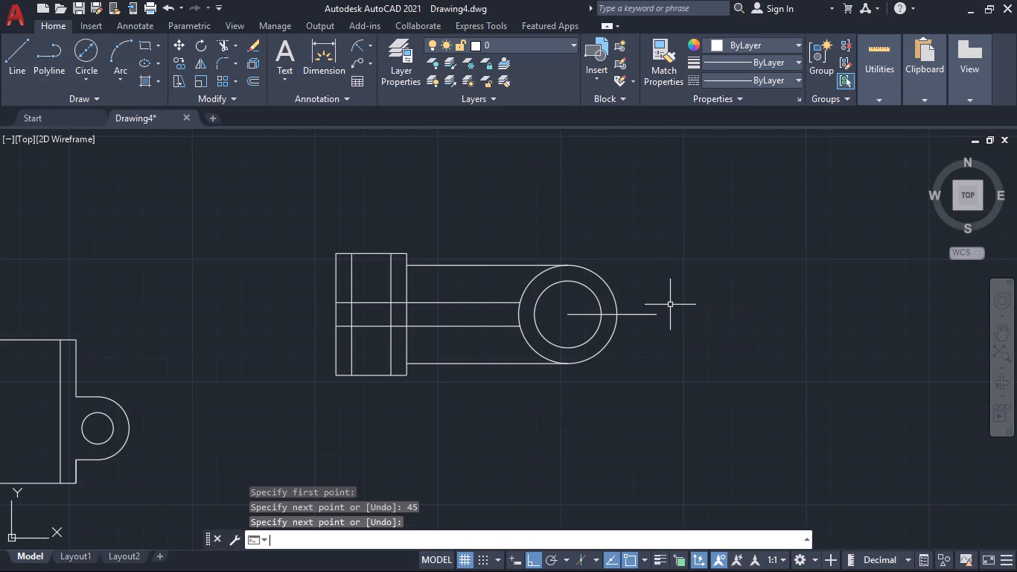
# Offset the 45-long horizontal line by 11 to both sides, above and below.
pyautogui.press('o')
pyautogui.press('Return')
pyautogui.write('11')
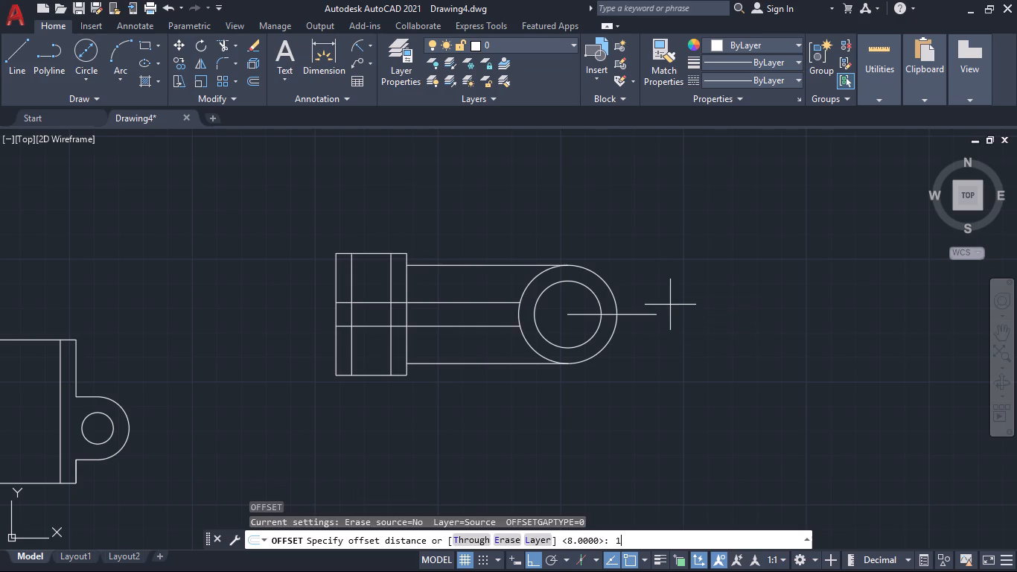
pyautogui.press('Return')
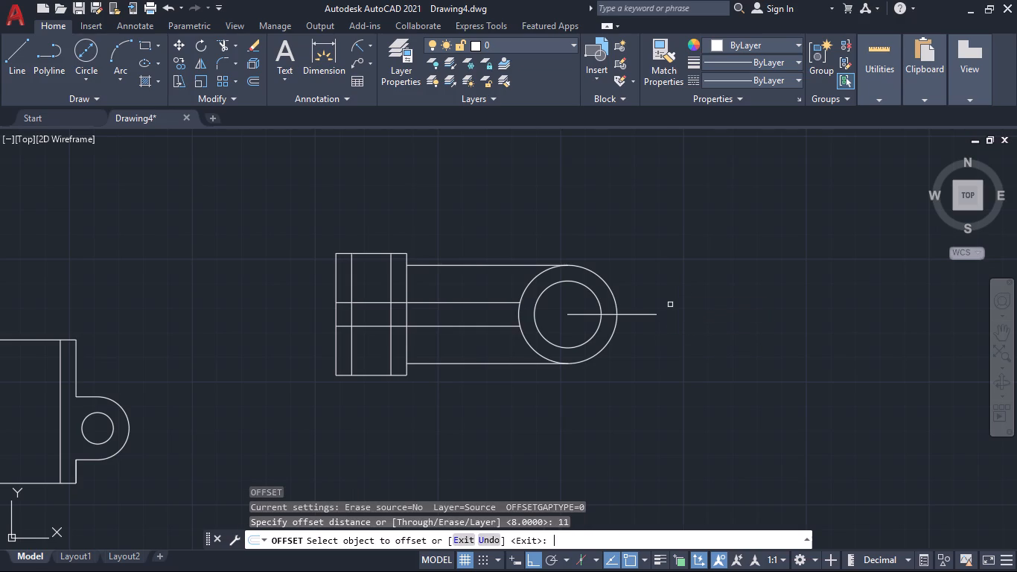
pyautogui.click(641, 314)
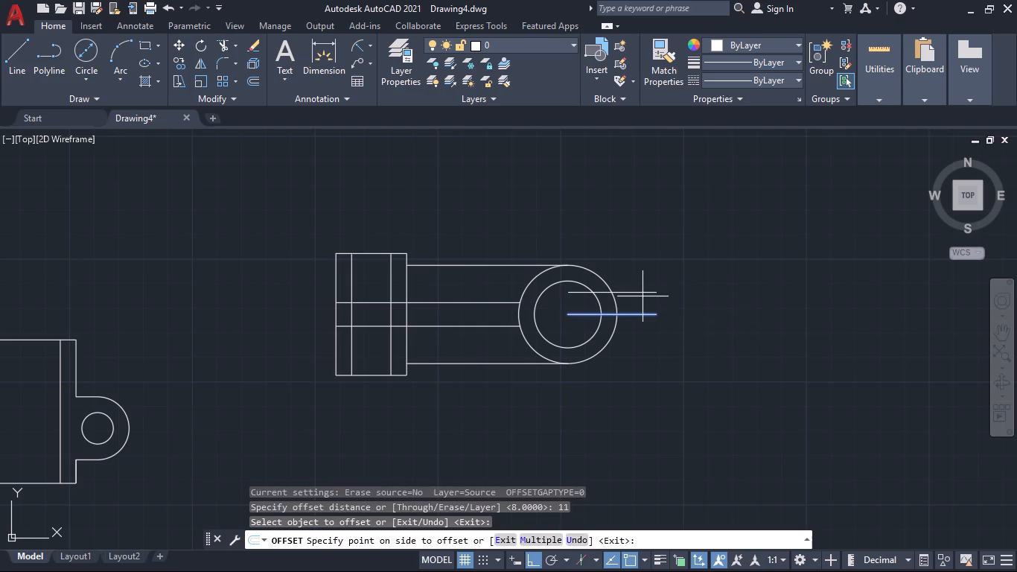
pyautogui.click(643, 296)
pyautogui.click(640, 315)
pyautogui.click(640, 352)
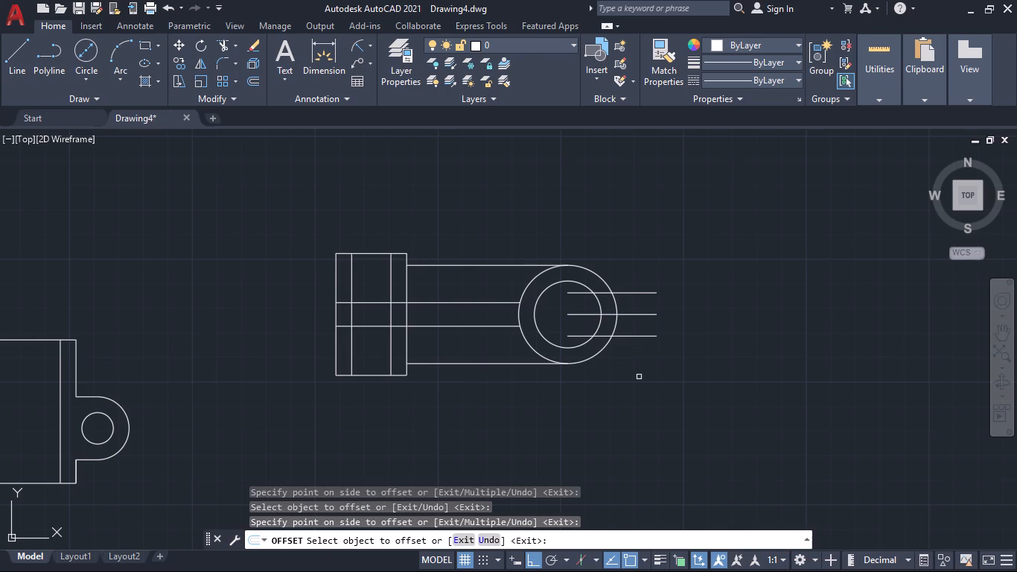
pyautogui.press('Escape')
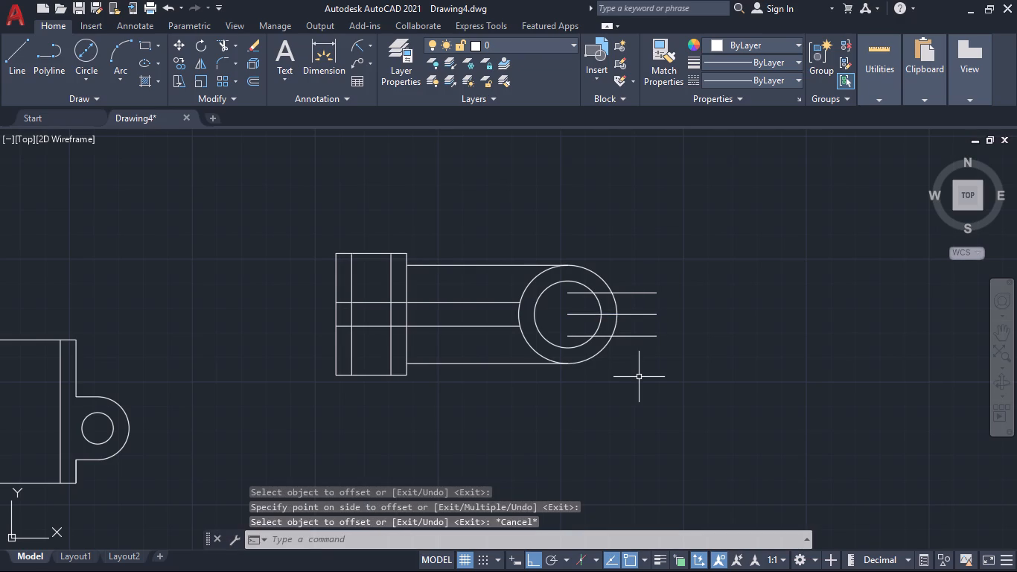
# Trim away the parts of the three 45-long horizontal lines that lie inside the inner circle.
pyautogui.write('tr')
pyautogui.press('Return')
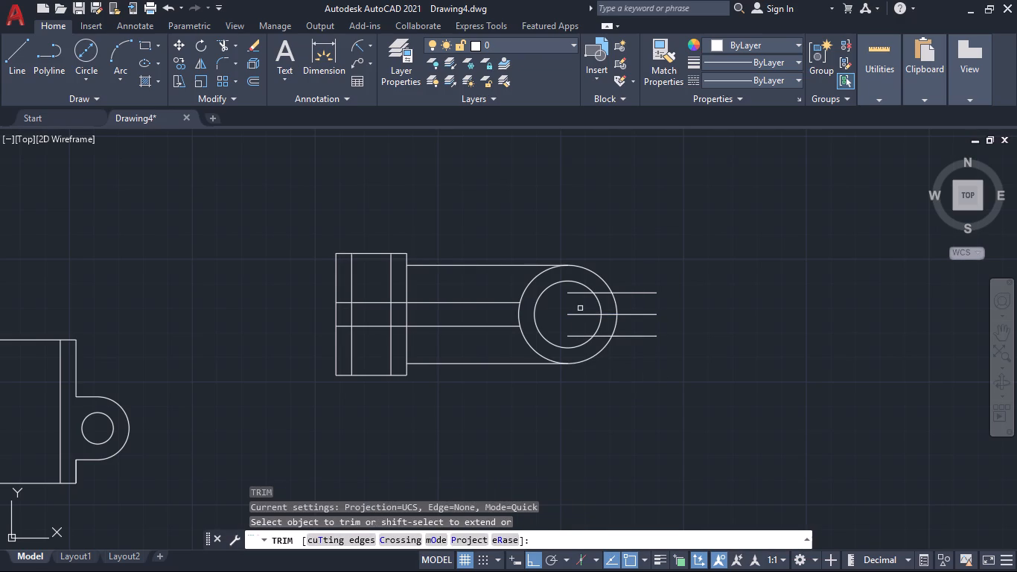
pyautogui.click(576, 289)
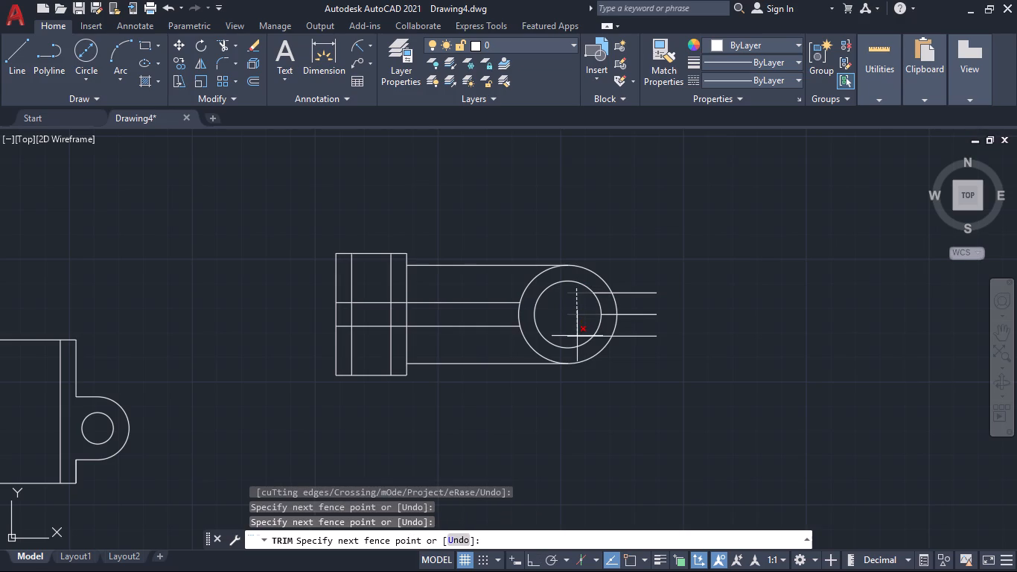
pyautogui.click(577, 339)
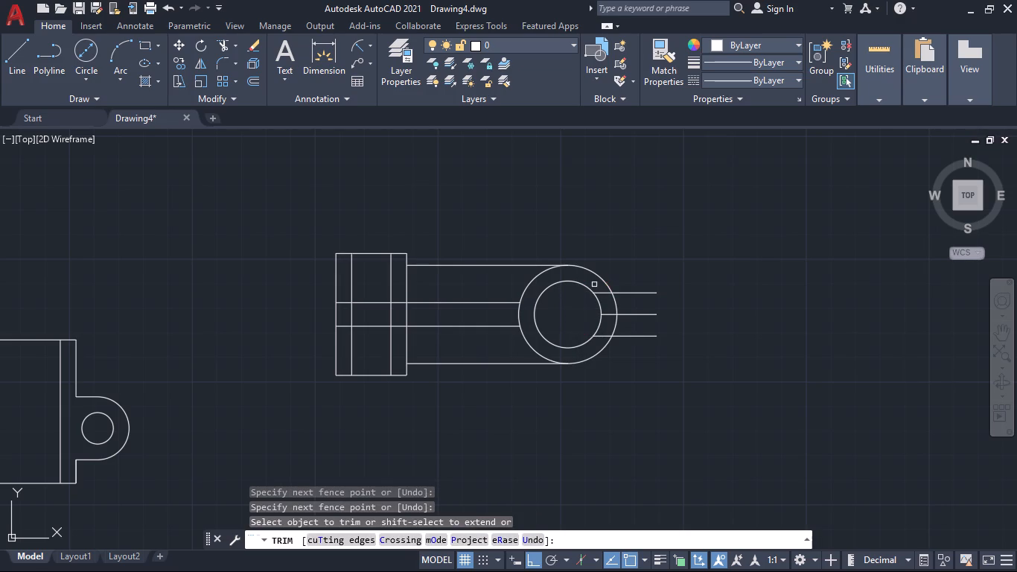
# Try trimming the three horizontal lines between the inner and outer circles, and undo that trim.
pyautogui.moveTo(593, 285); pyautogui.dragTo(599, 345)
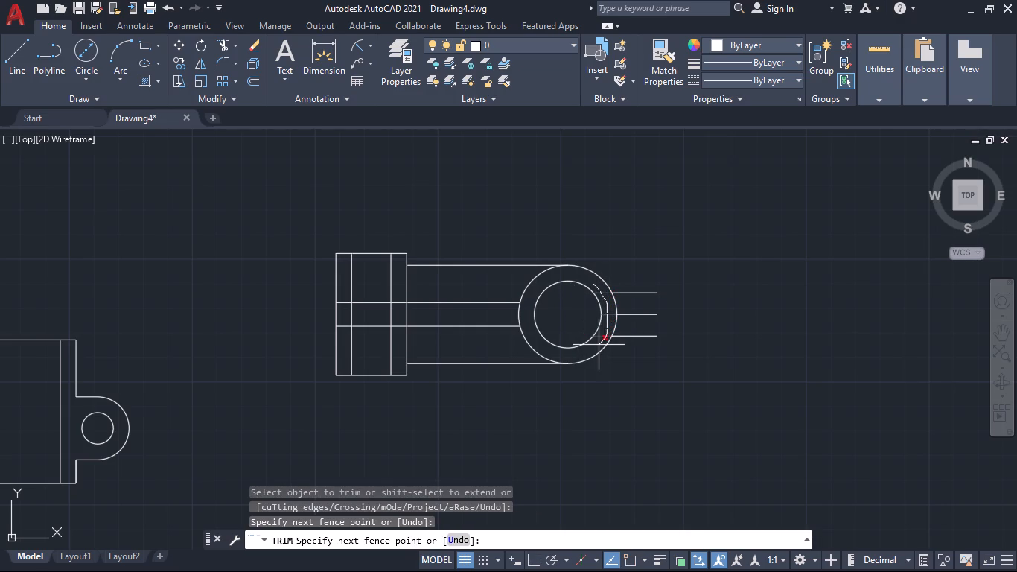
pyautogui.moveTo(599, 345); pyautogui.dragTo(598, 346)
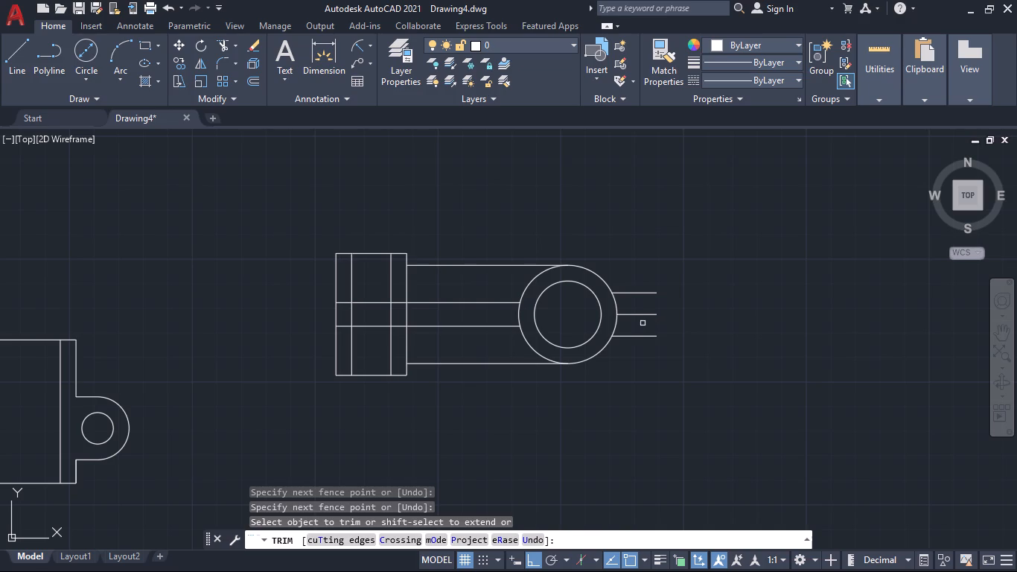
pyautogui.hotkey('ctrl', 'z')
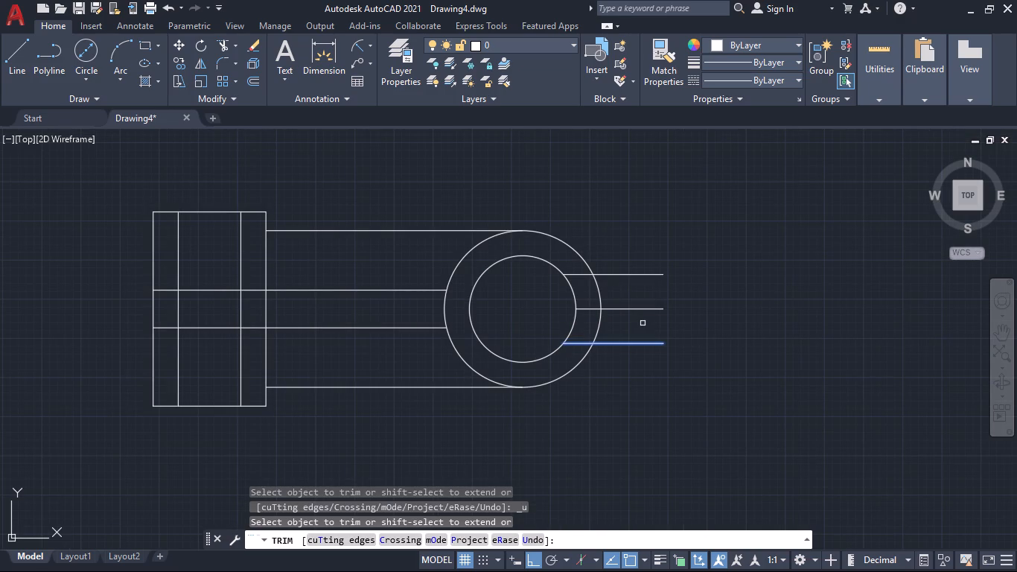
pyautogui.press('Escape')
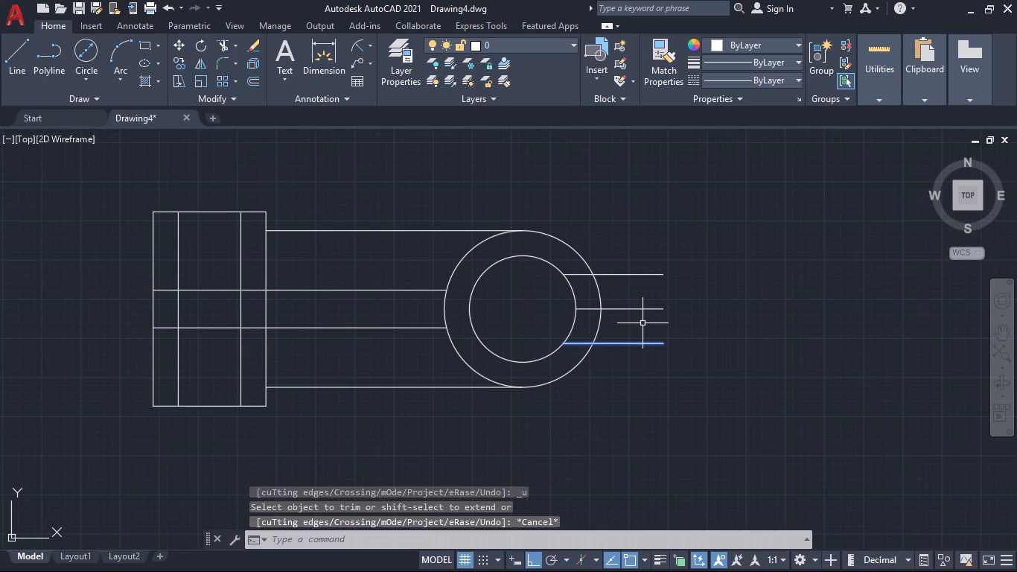
# Offset the middle horizontal line of the lug by 1.5 to both sides, above and below.
pyautogui.press('o')
pyautogui.press('Return')
pyautogui.write('1.5')
pyautogui.press('Return')
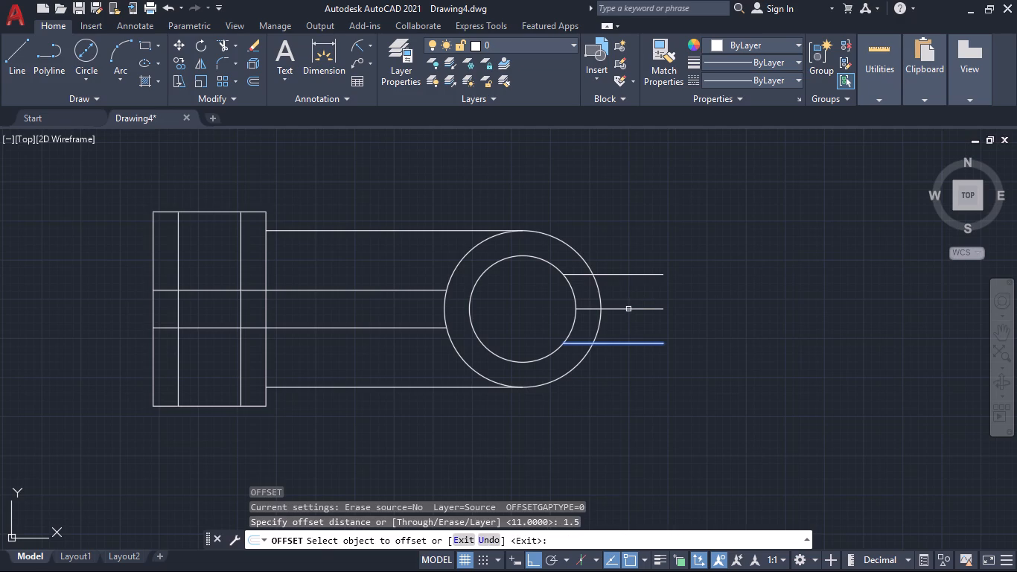
pyautogui.click(628, 309)
pyautogui.click(628, 289)
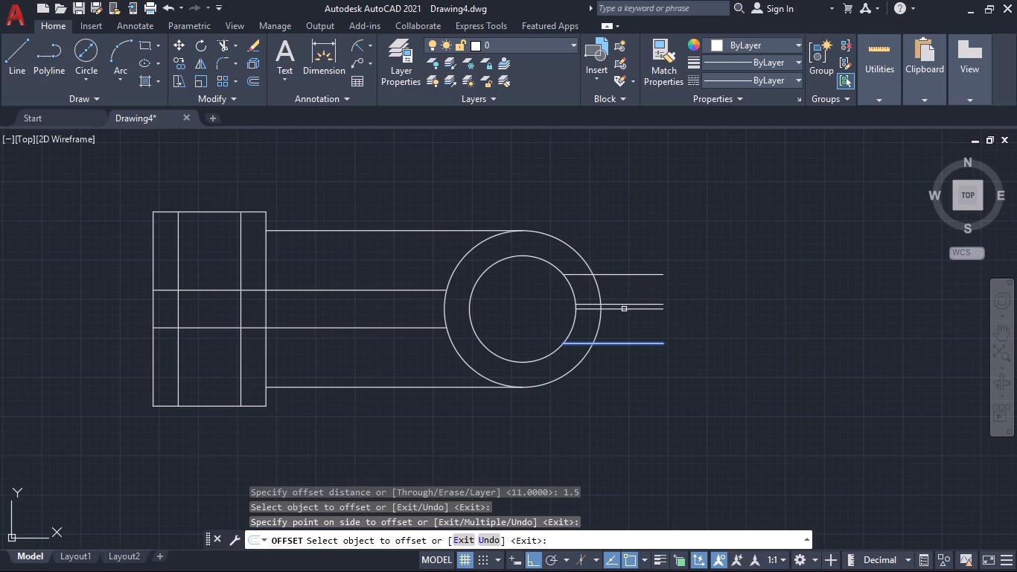
pyautogui.click(624, 309)
pyautogui.click(624, 328)
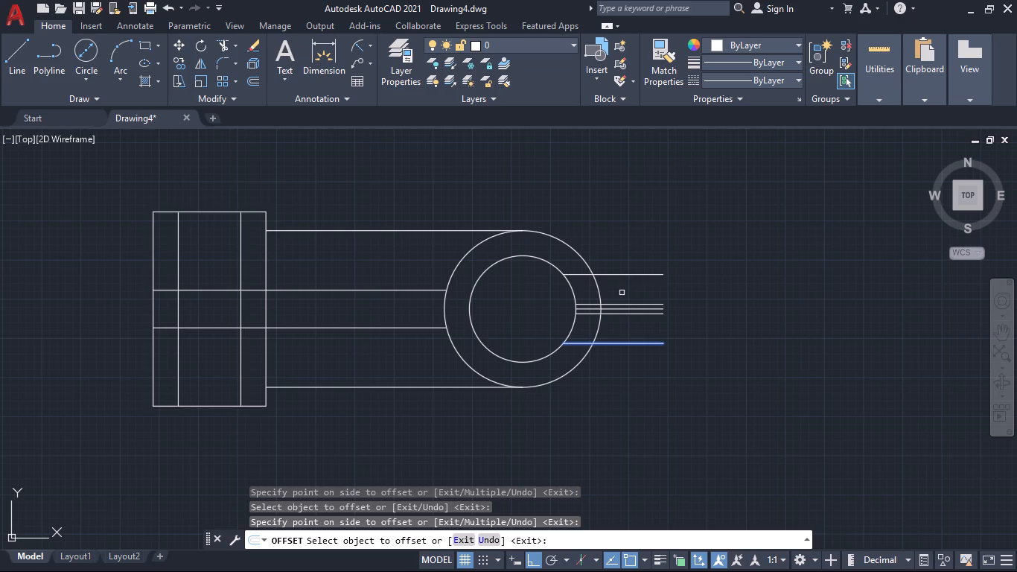
pyautogui.write('tr')
pyautogui.press('BackSpace')
pyautogui.press('BackSpace')
pyautogui.press('space')
pyautogui.press('space')
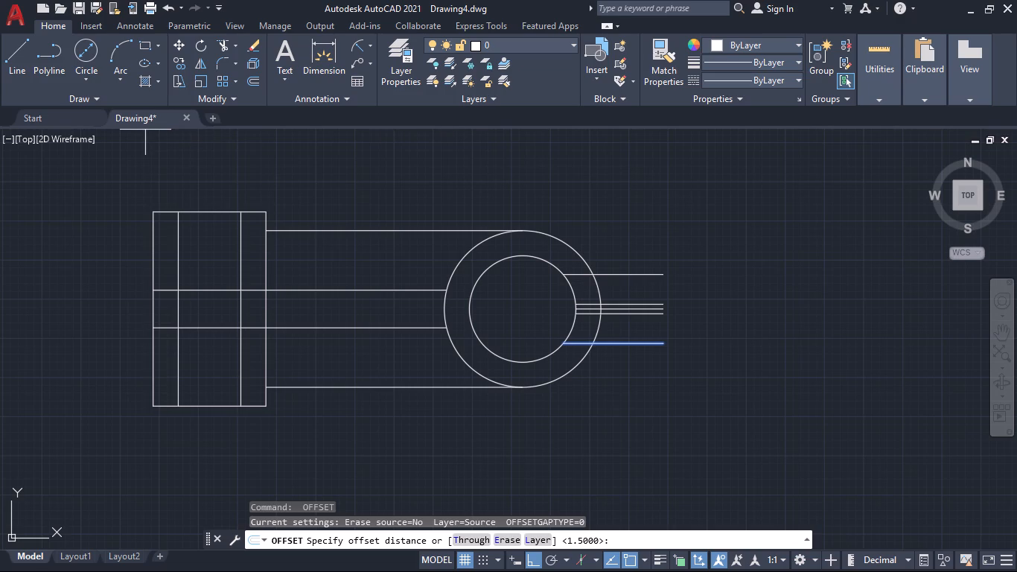
# Draw a vertical line closing the lug between the outer ends of its lower and upper horizontal lines.
pyautogui.click(13, 57)
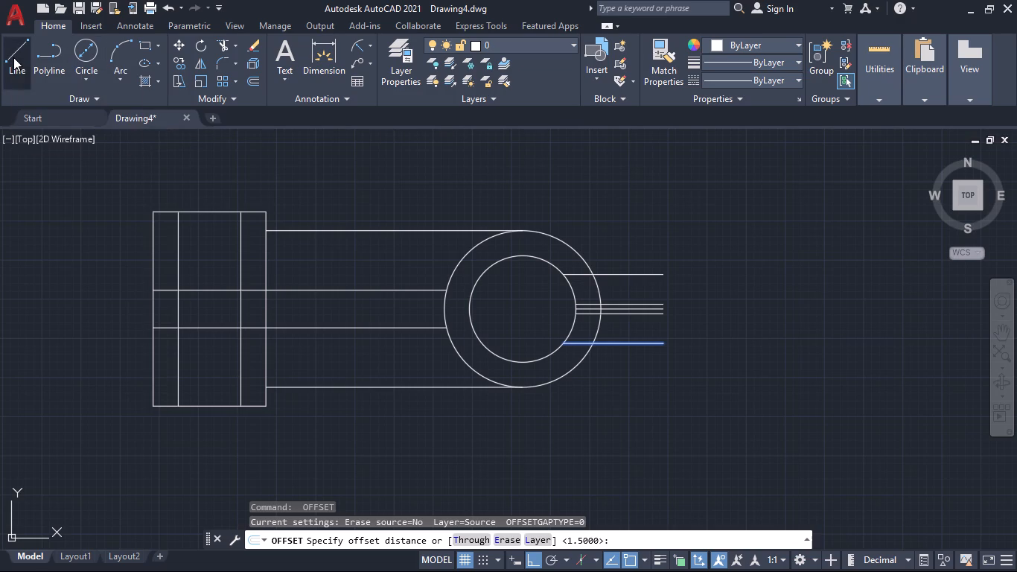
pyautogui.click(664, 346)
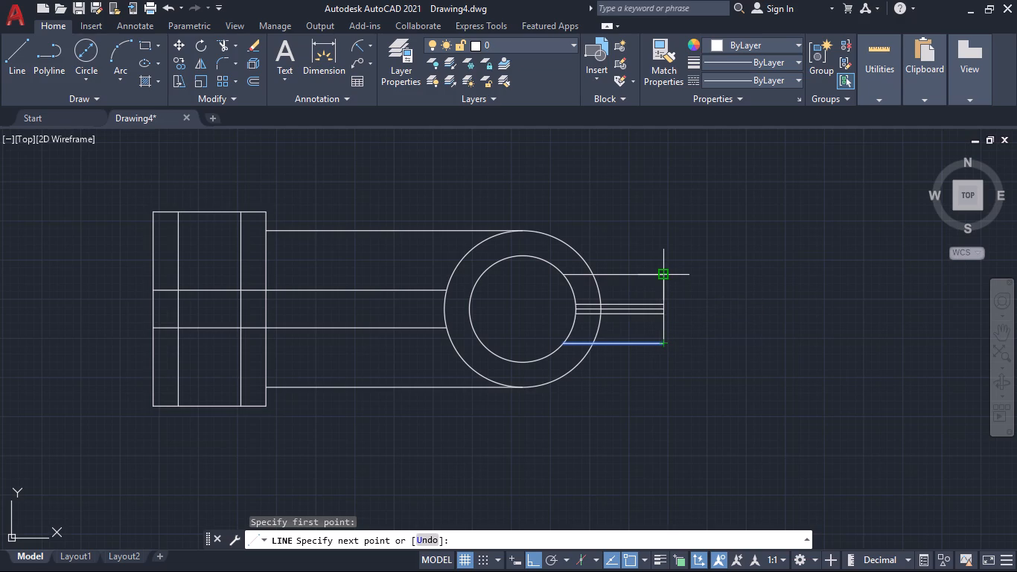
pyautogui.click(662, 276)
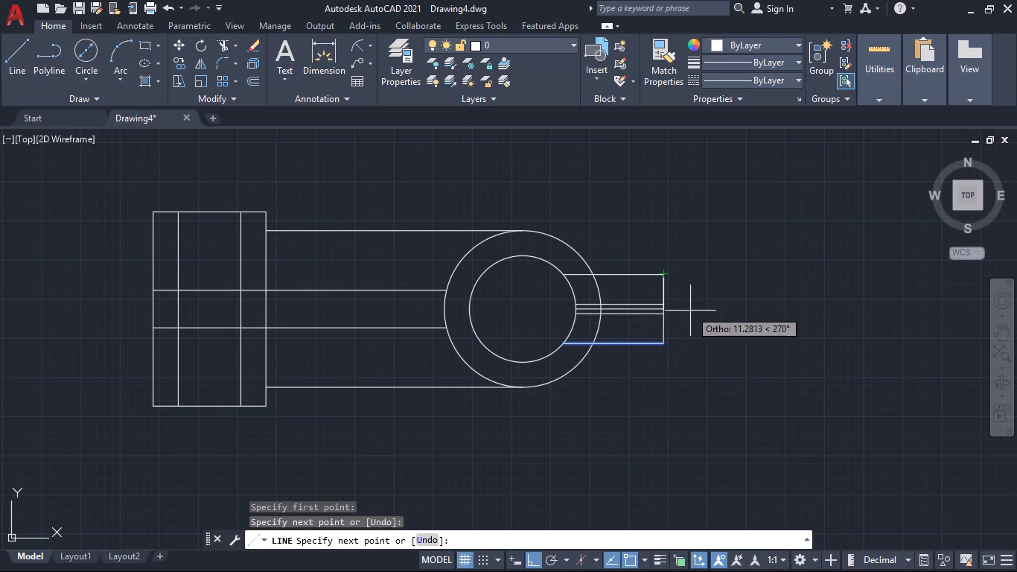
pyautogui.press('space')
# Offset the lug's vertical end line by 8 toward the circles, and offset that copy by another 8 the same way.
pyautogui.press('o')
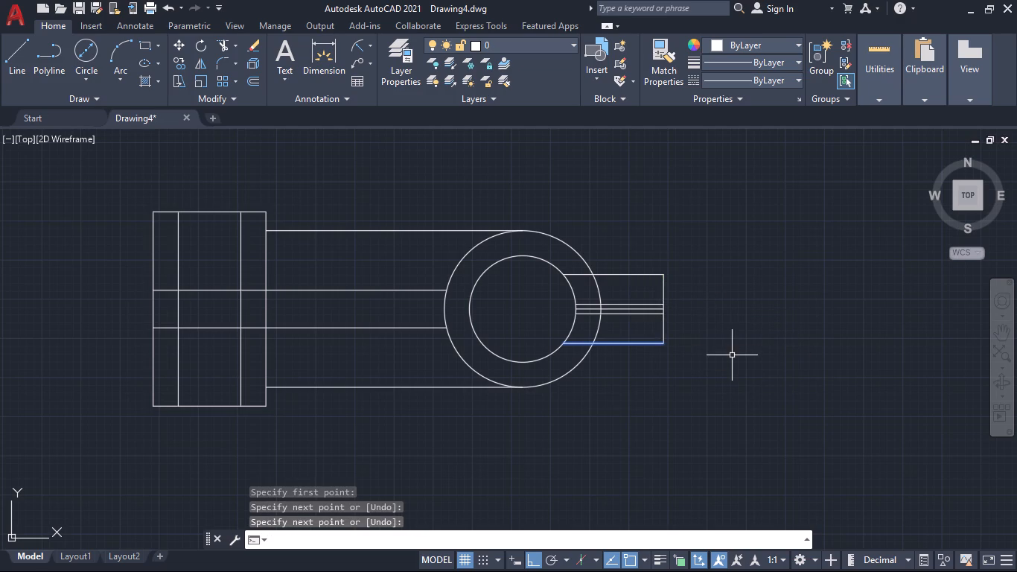
pyautogui.press('Return')
pyautogui.press('8')
pyautogui.press('Return')
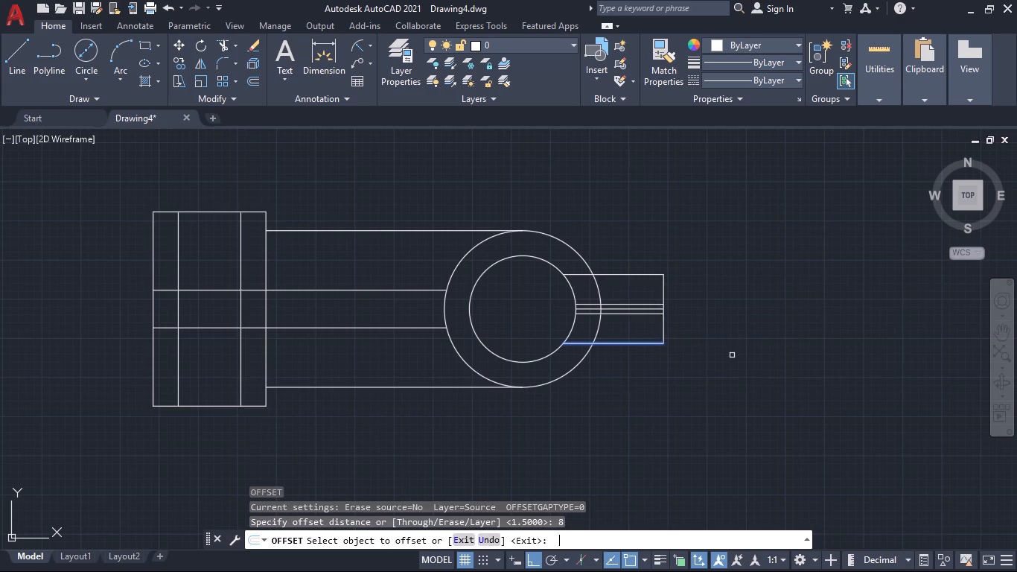
pyautogui.click(664, 333)
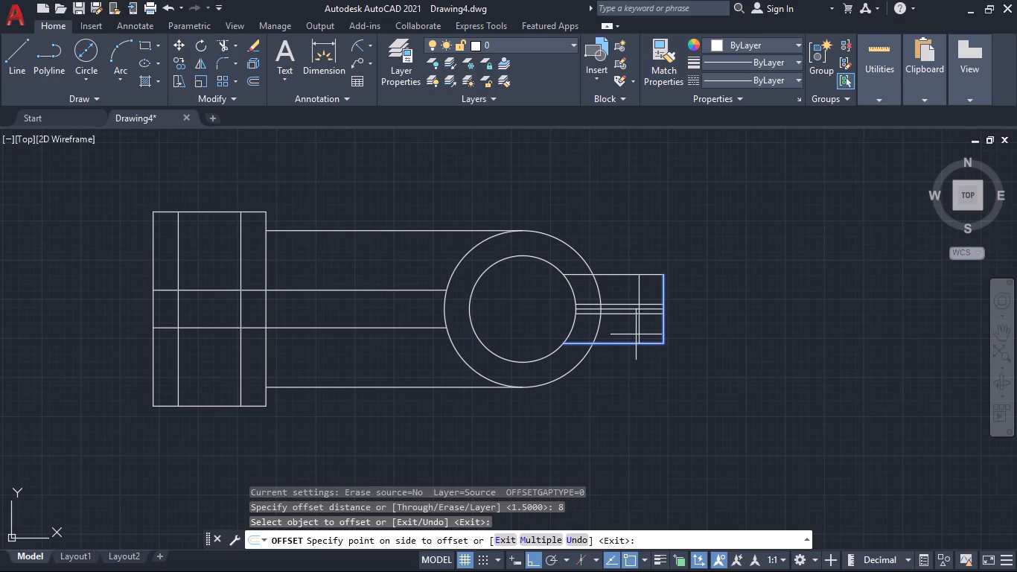
pyautogui.click(636, 334)
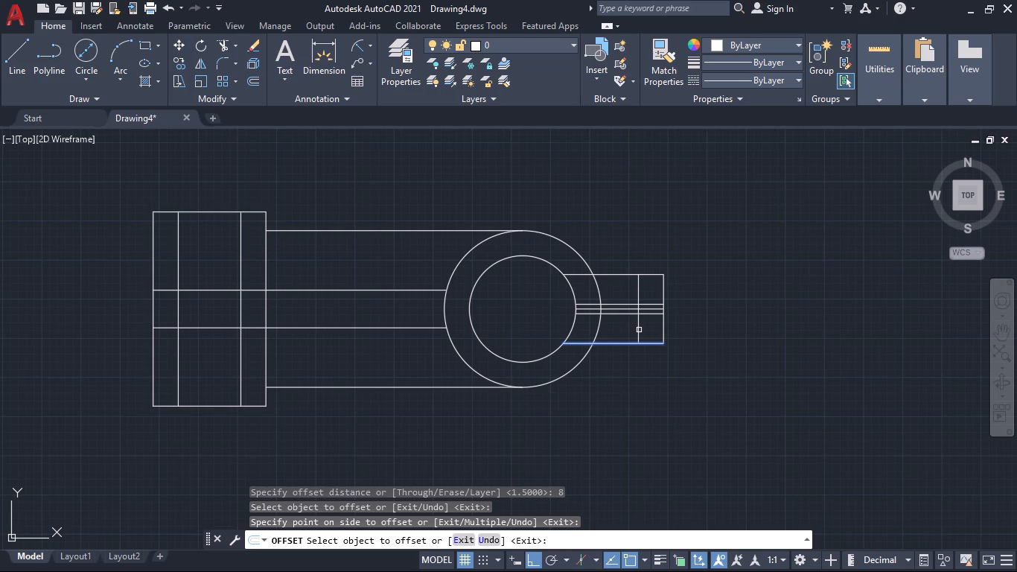
pyautogui.click(639, 330)
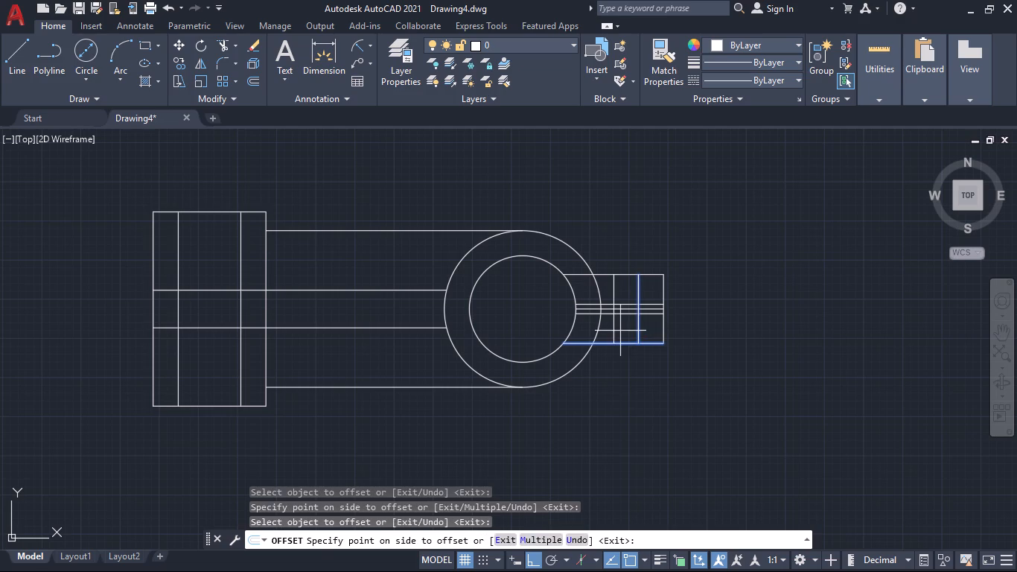
pyautogui.click(619, 331)
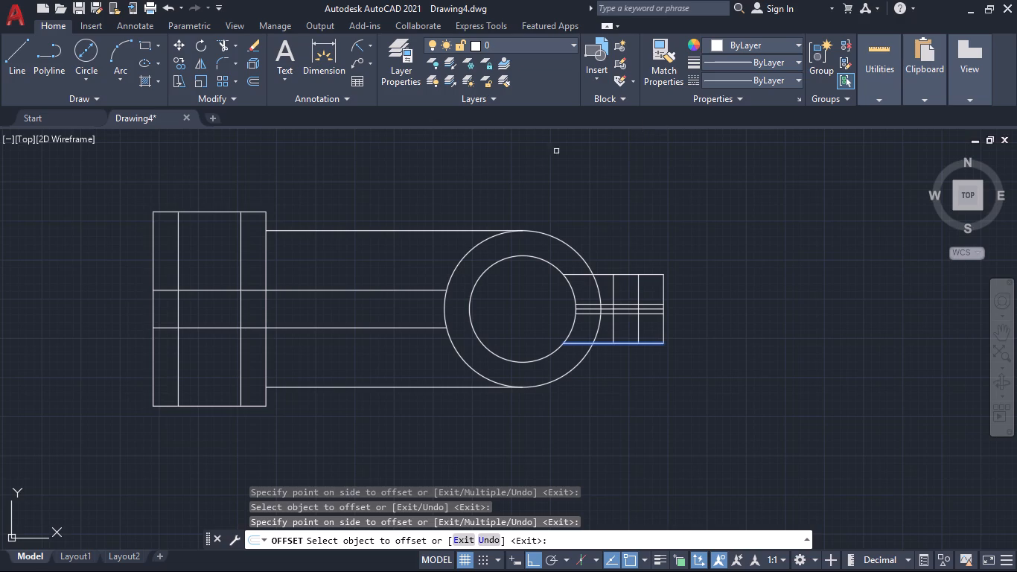
# Draw lines from the outer circle's intersection with the lug's upper edge: 45 outward, 22 down, and back to the lug's lower edge.
pyautogui.click(16, 48)
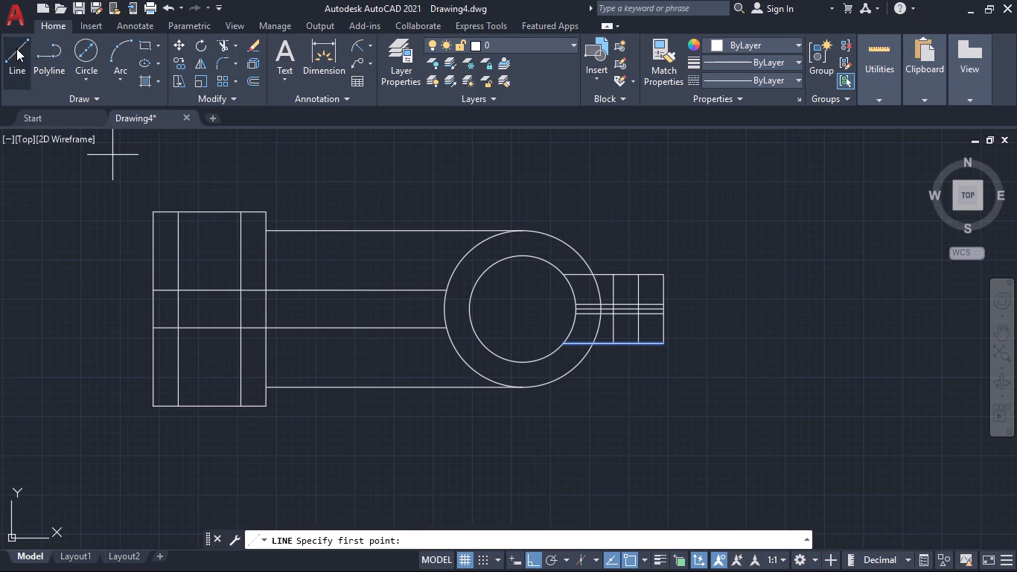
pyautogui.click(596, 279)
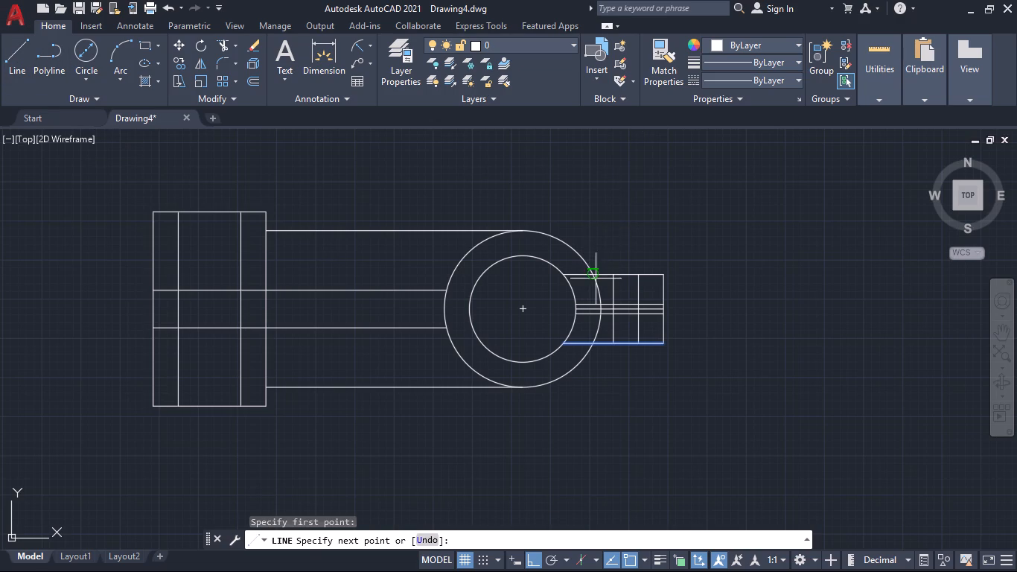
pyautogui.write('45')
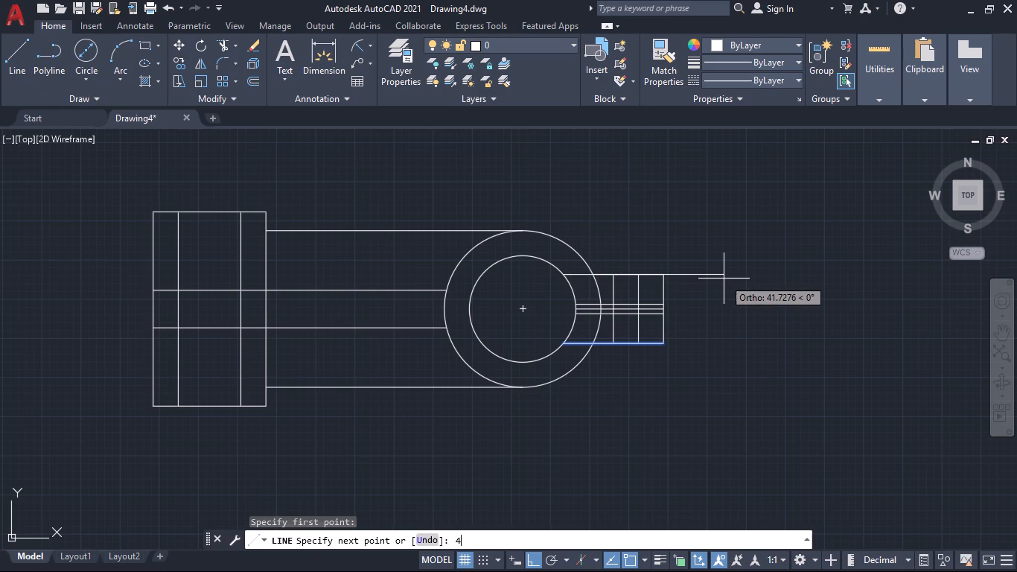
pyautogui.press('Return')
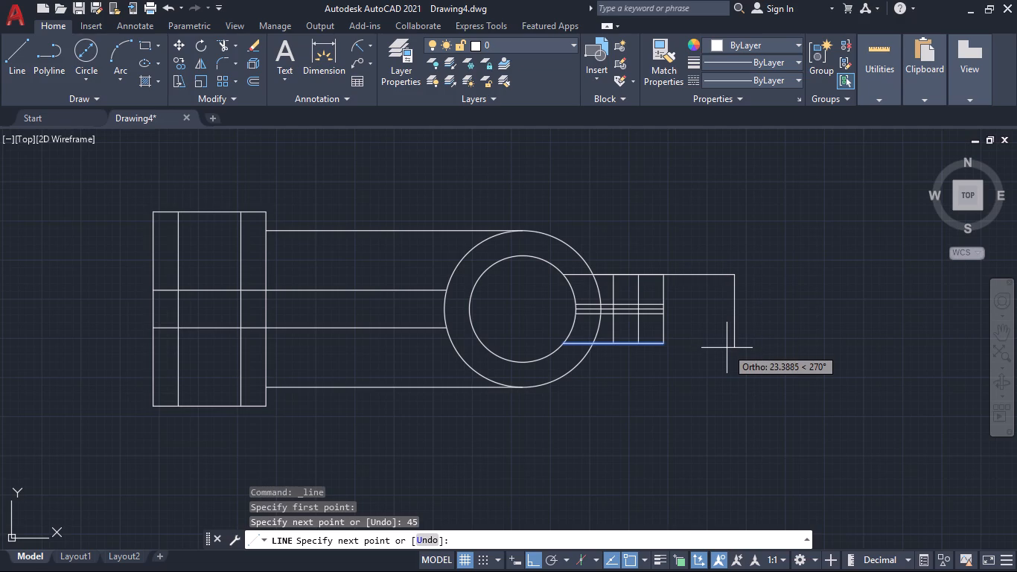
pyautogui.write('22')
pyautogui.press('Return')
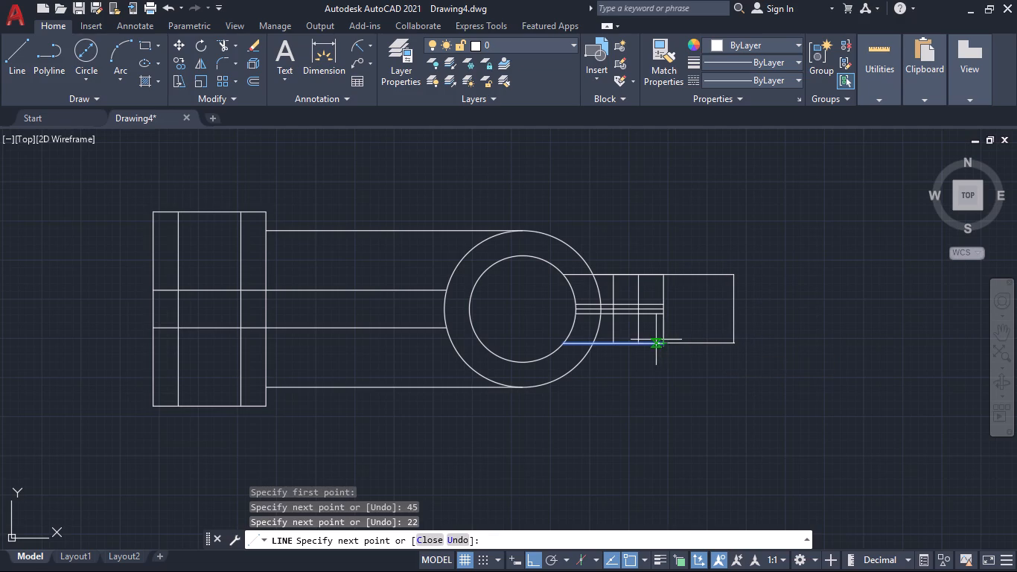
pyautogui.click(664, 341)
pyautogui.press('space')
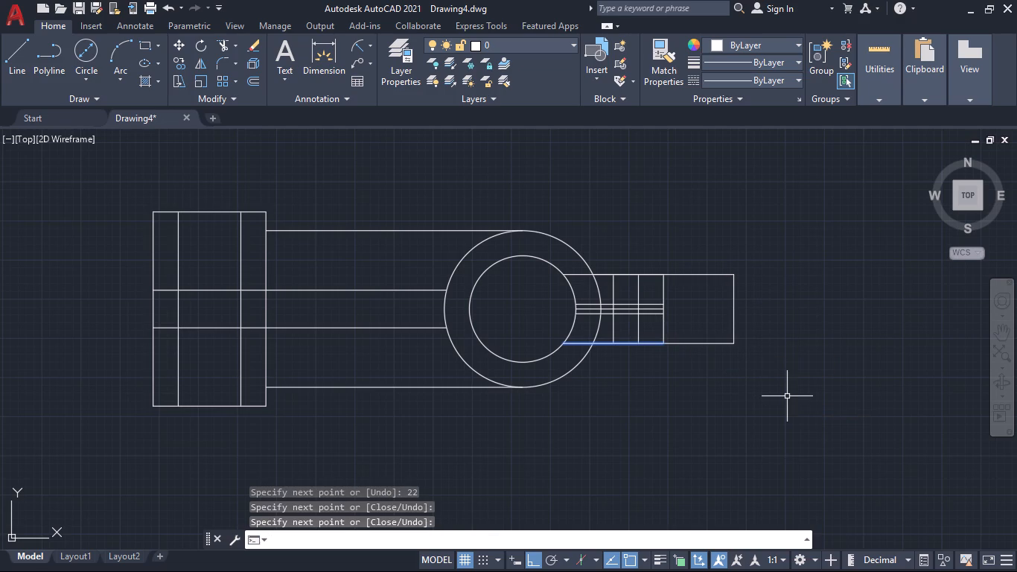
# Extend the lug's three closely spaced middle lines outward to the new outer vertical edge.
pyautogui.write('tr')
pyautogui.press('Return')
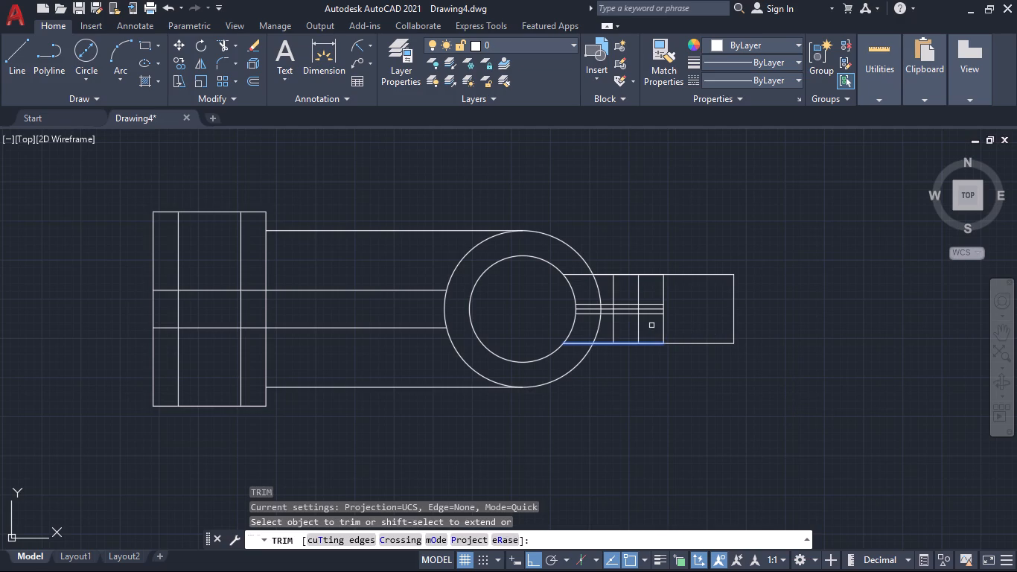
pyautogui.keyDown('shift'); pyautogui.moveTo(651, 325); pyautogui.dragTo(651, 321); pyautogui.keyUp('shift')
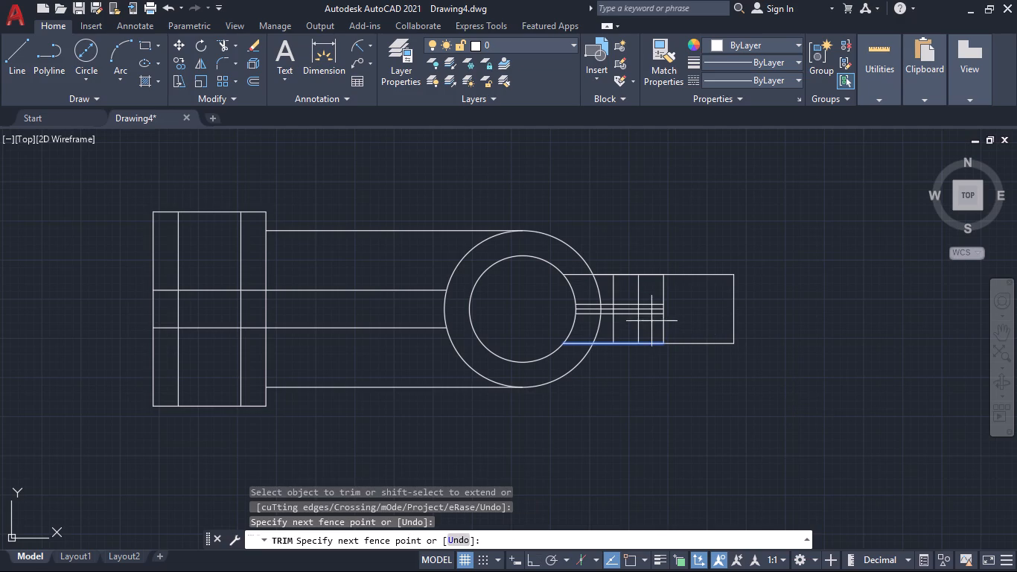
pyautogui.keyDown('shift'); pyautogui.moveTo(651, 321); pyautogui.dragTo(649, 295); pyautogui.keyUp('shift')
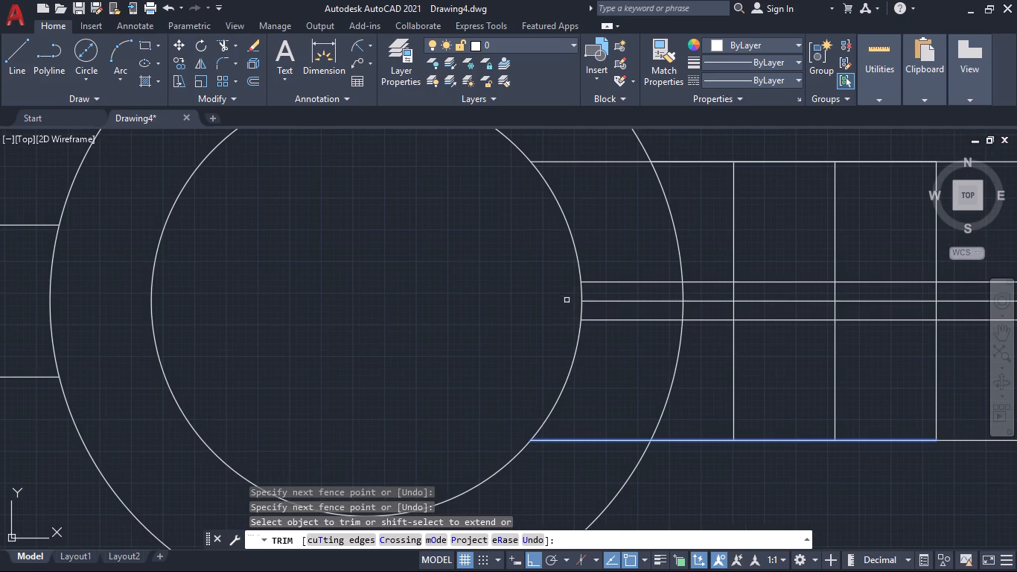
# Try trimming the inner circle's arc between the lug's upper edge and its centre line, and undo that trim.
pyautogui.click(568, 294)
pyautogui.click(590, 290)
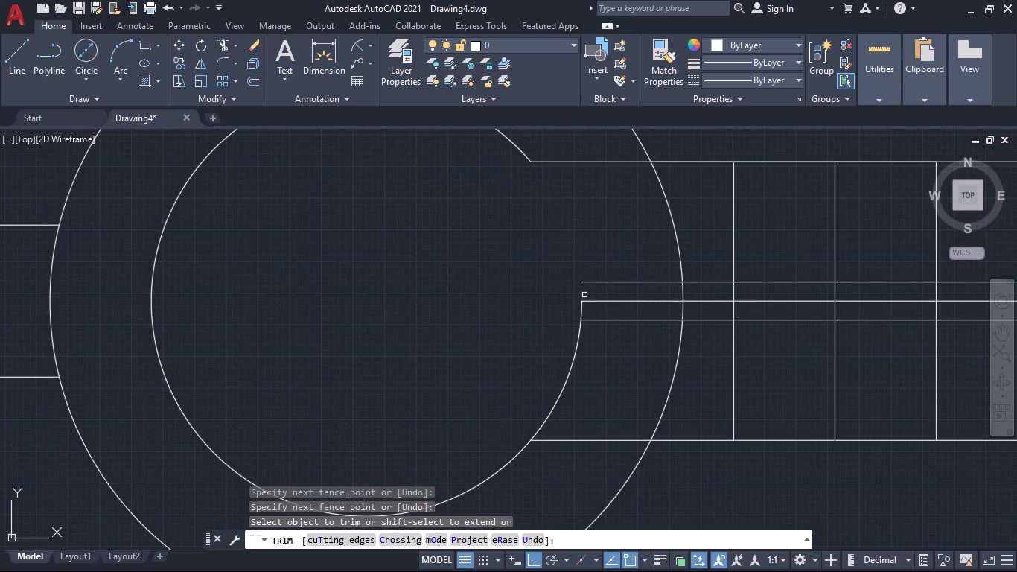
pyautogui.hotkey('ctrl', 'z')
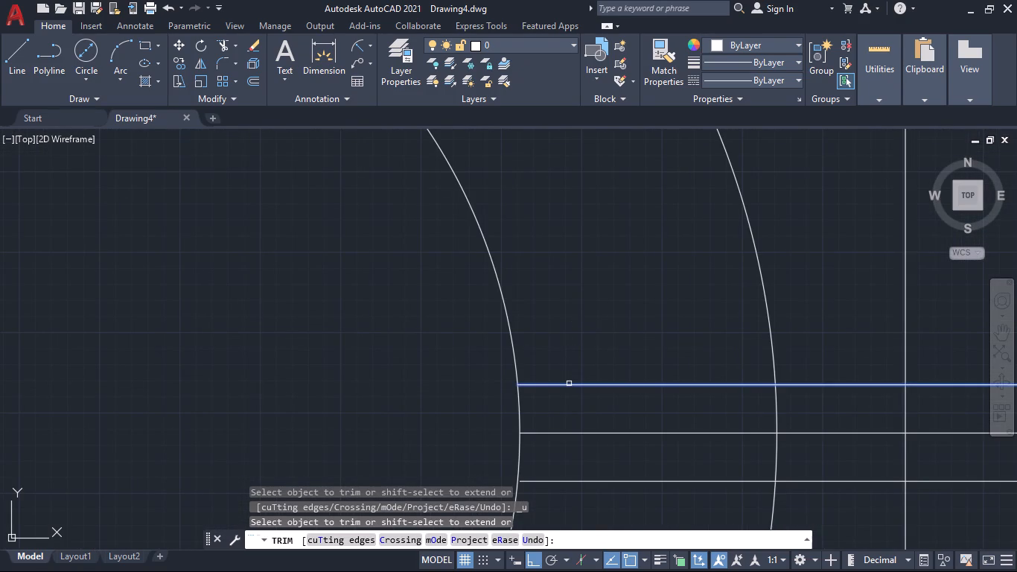
# Trim both circles' arcs out of the lug's slit, between its upper and lower lines on each side of the centre line.
pyautogui.keyDown('shift'); pyautogui.click(569, 384); pyautogui.keyUp('shift')
pyautogui.click(538, 401)
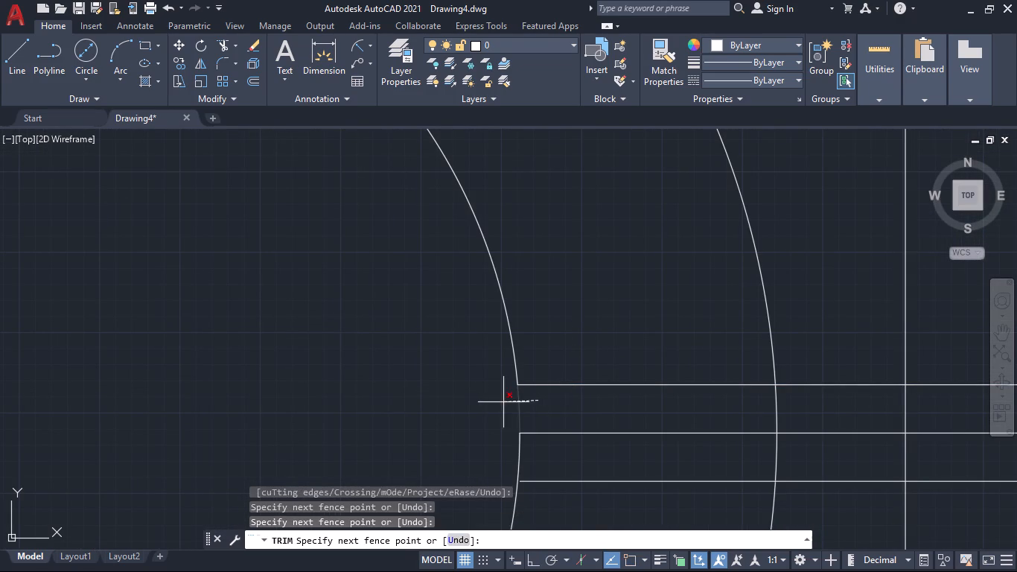
pyautogui.click(503, 402)
pyautogui.click(766, 400)
pyautogui.click(794, 400)
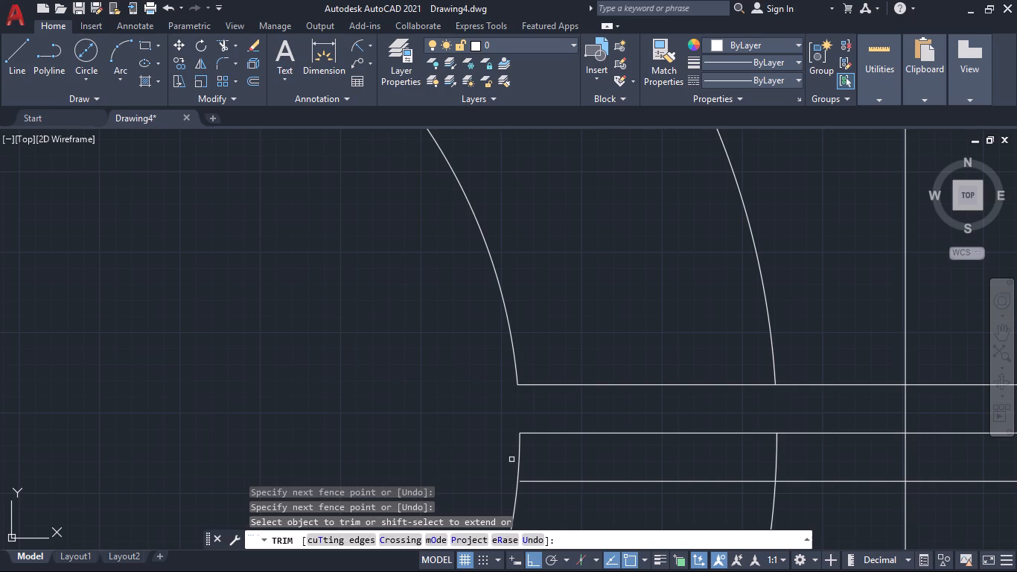
pyautogui.keyDown('shift'); pyautogui.click(578, 483); pyautogui.keyUp('shift')
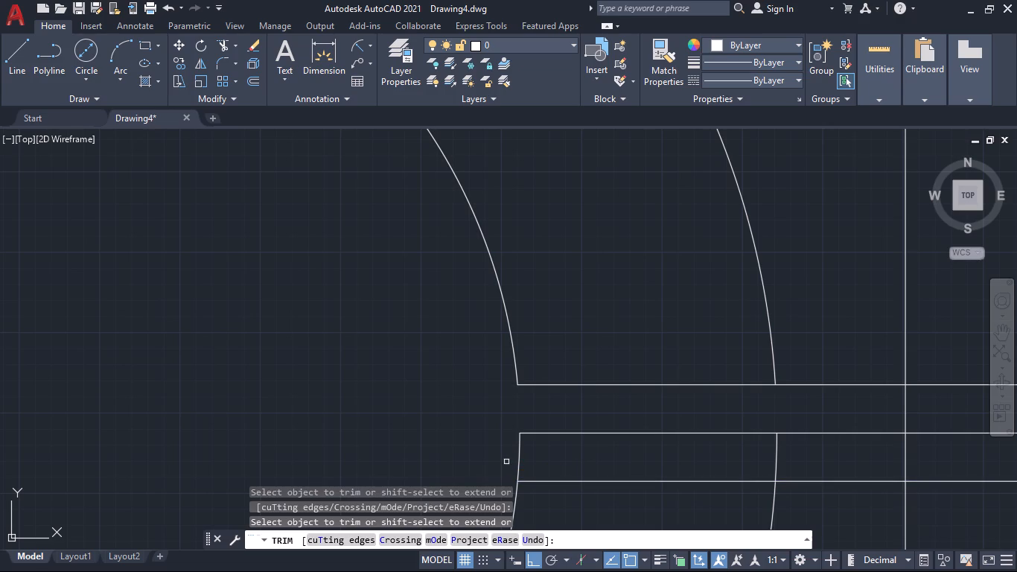
pyautogui.click(506, 462)
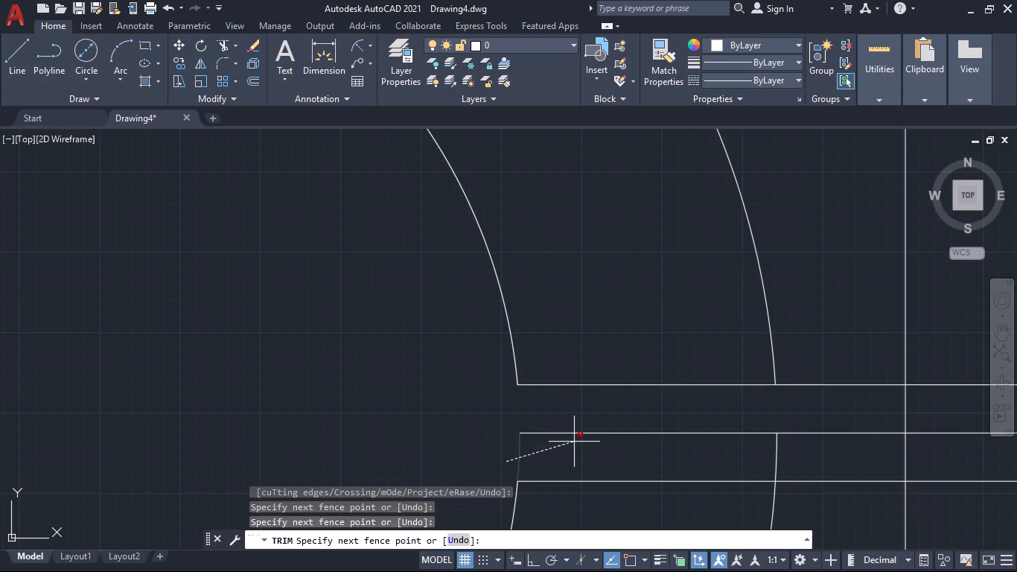
pyautogui.click(816, 460)
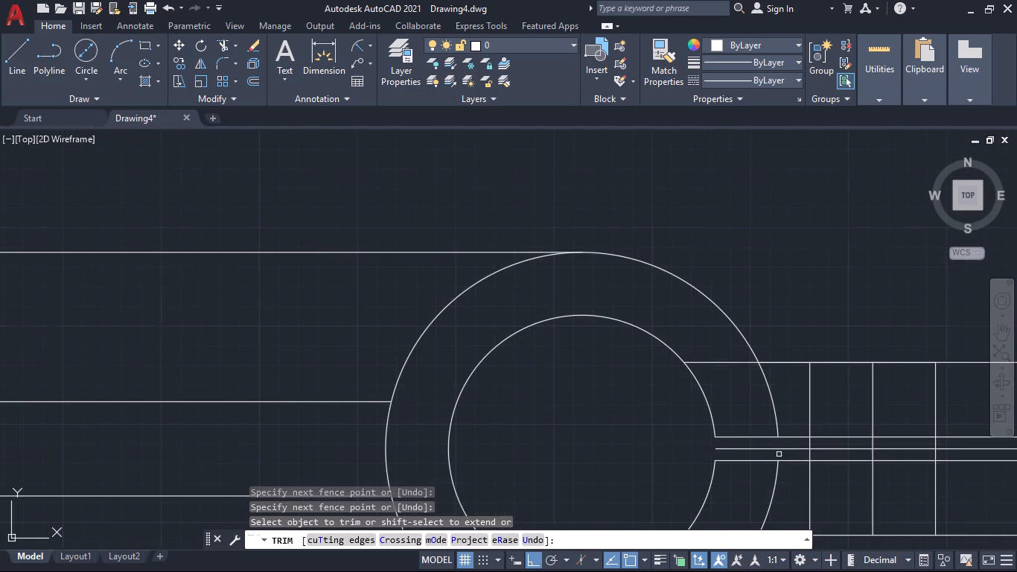
# Trim the lug's upper and lower edges where they run between the inner and outer circles.
pyautogui.moveTo(746, 409); pyautogui.dragTo(731, 384)
pyautogui.click(731, 384)
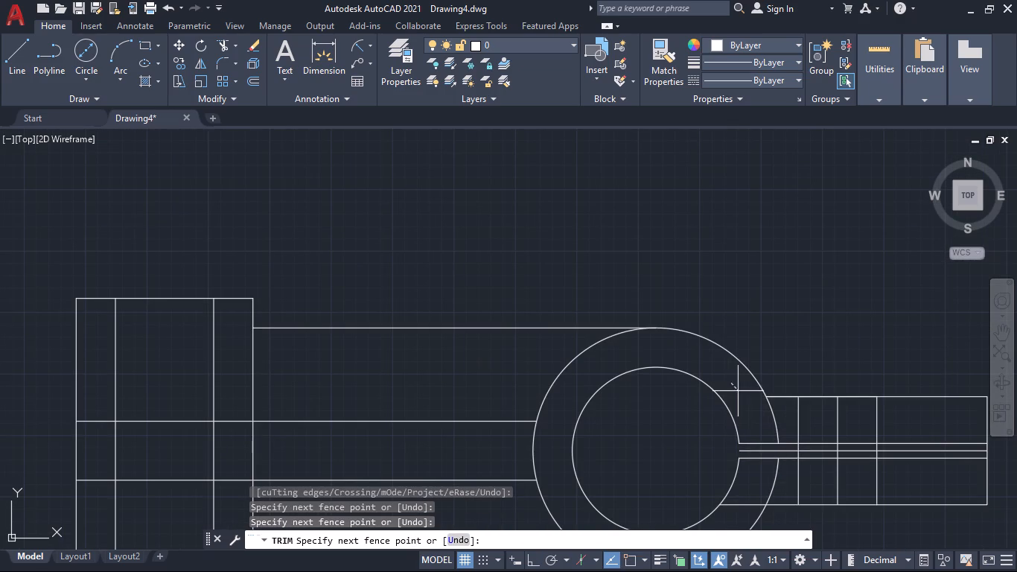
pyautogui.click(741, 395)
pyautogui.moveTo(755, 485); pyautogui.dragTo(742, 512)
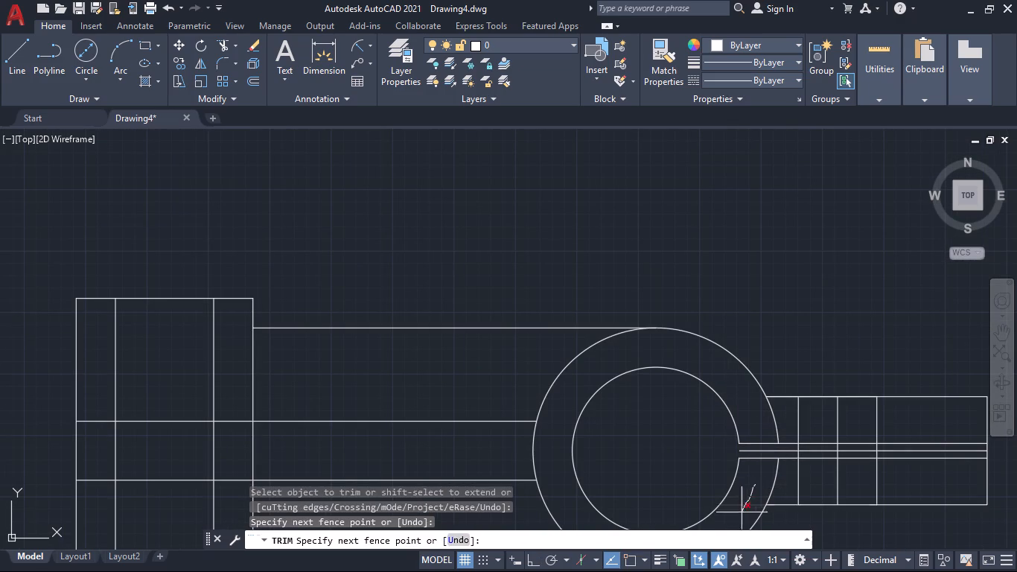
pyautogui.moveTo(742, 512); pyautogui.dragTo(742, 513)
pyautogui.click(742, 513)
pyautogui.click(746, 509)
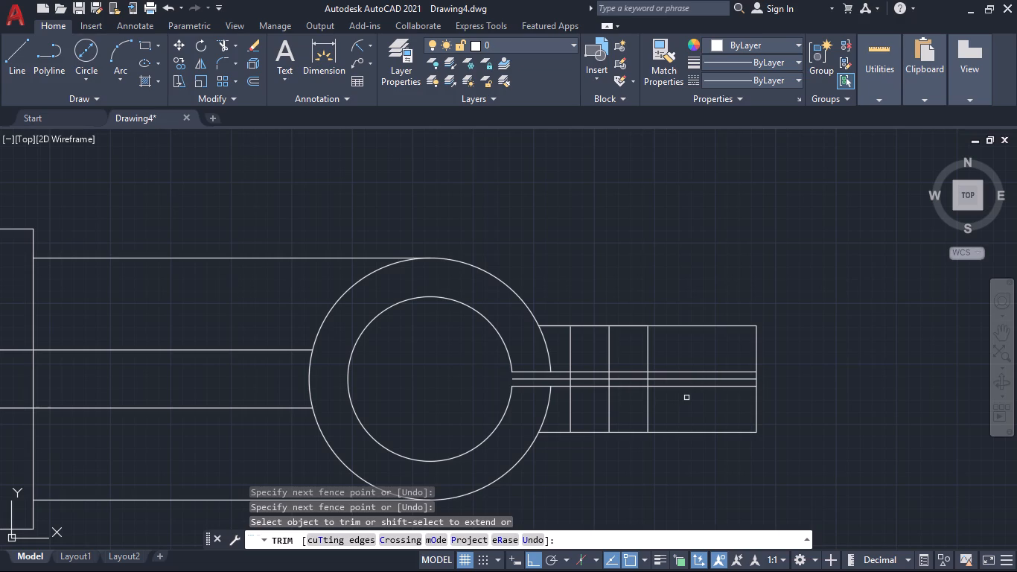
# Trim away every segment of the slit's centre line, from the lug's outer edge to the inner circle.
pyautogui.click(691, 378)
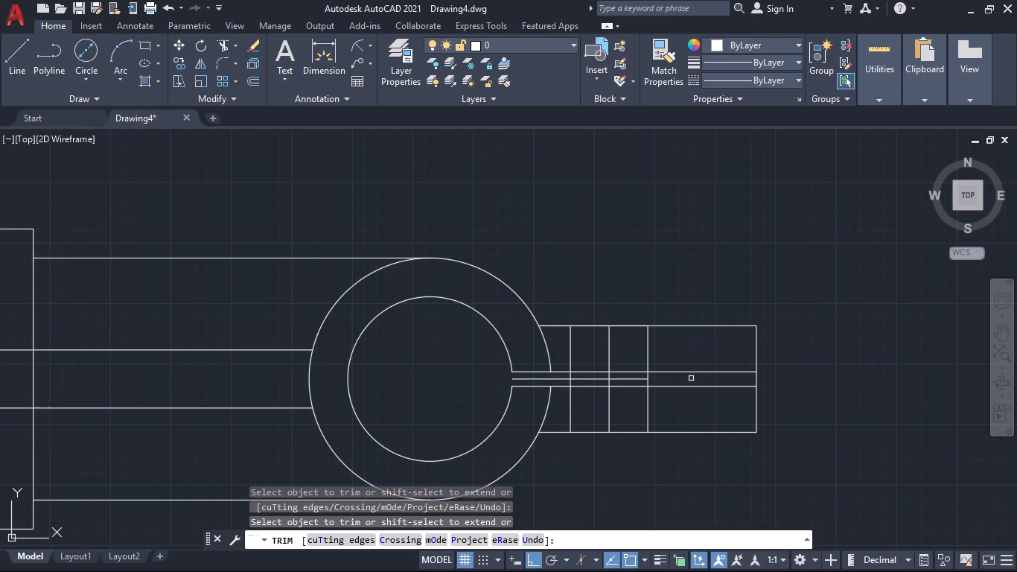
pyautogui.click(637, 381)
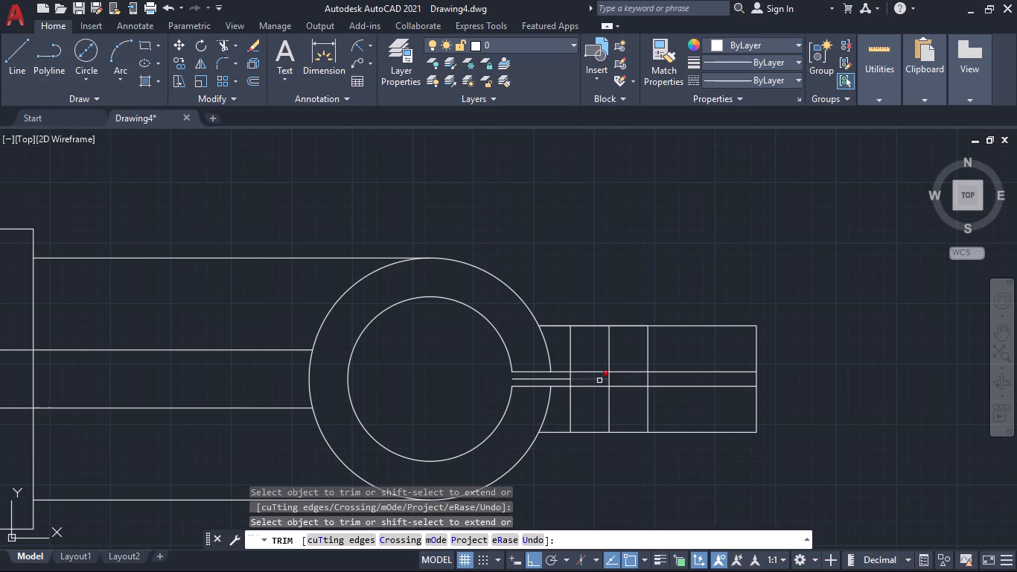
pyautogui.click(599, 381)
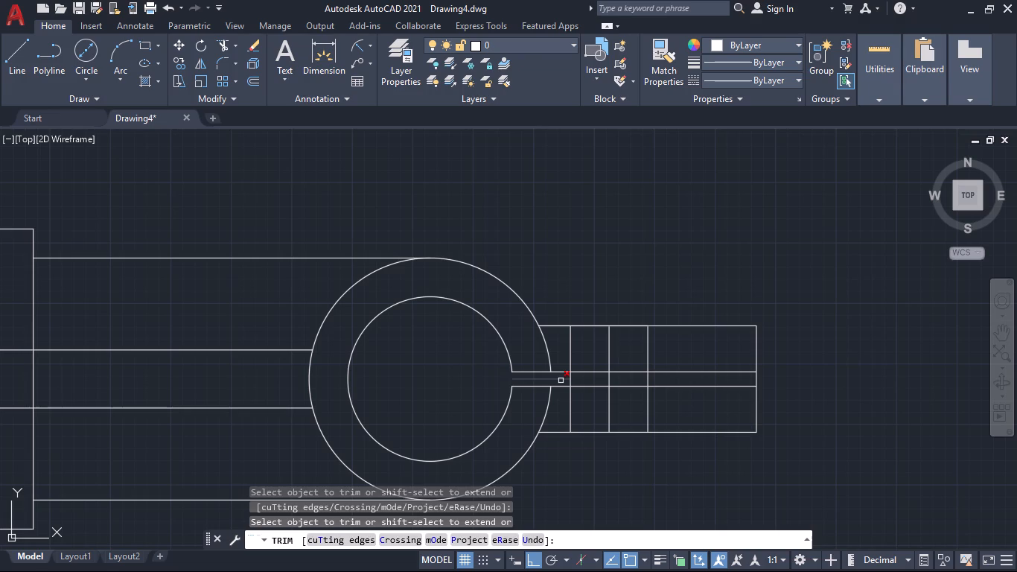
pyautogui.click(561, 381)
pyautogui.press('Escape')
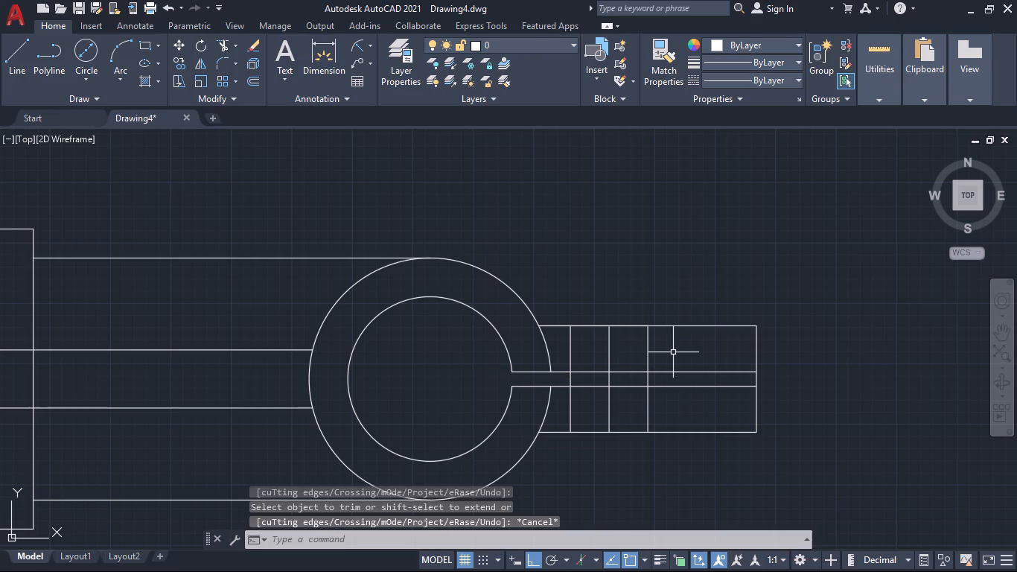
# Erase the three vertical lines crossing the lug near the outer circle.
pyautogui.click(648, 355)
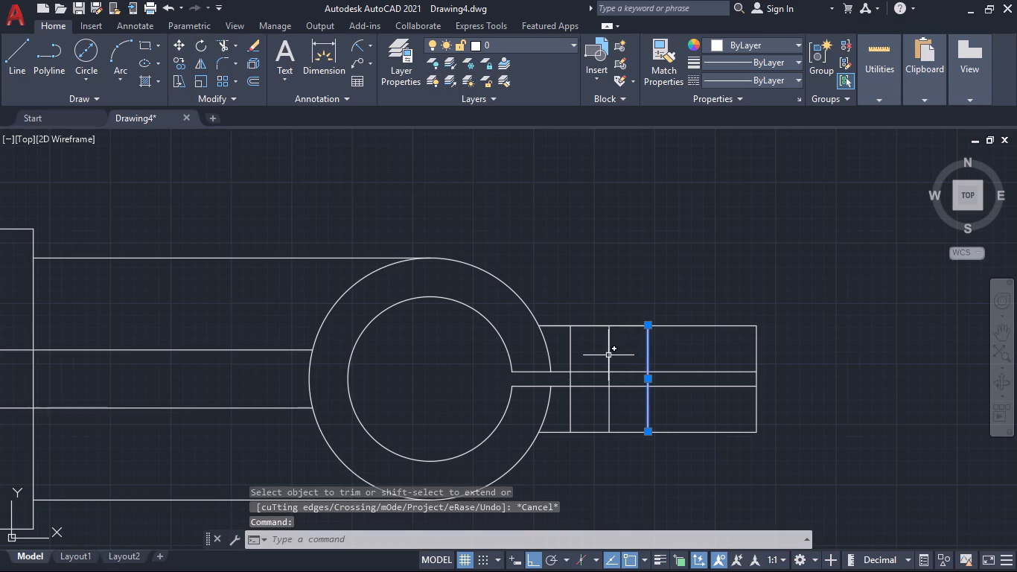
pyautogui.click(608, 355)
pyautogui.click(569, 356)
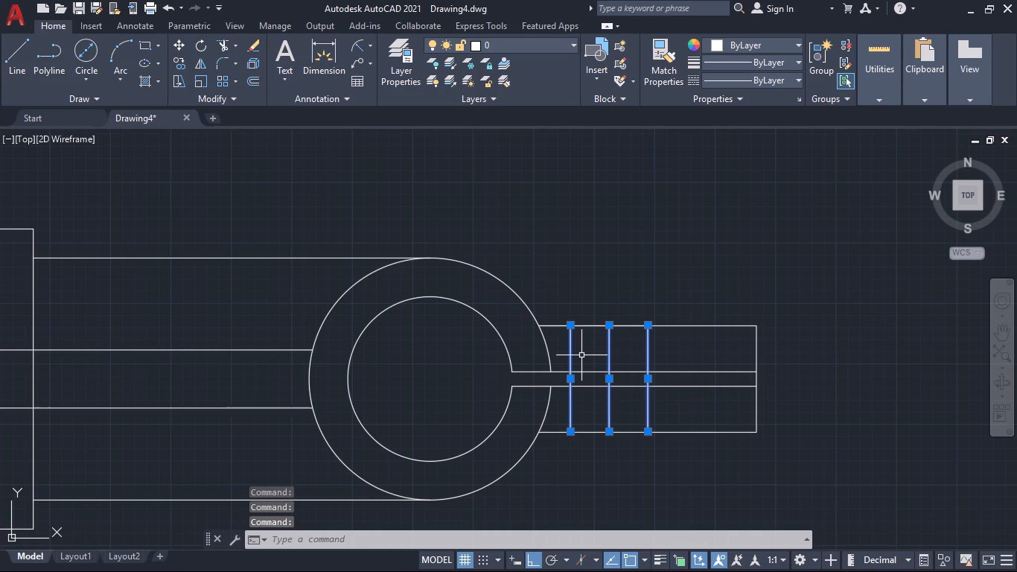
pyautogui.press('Delete')
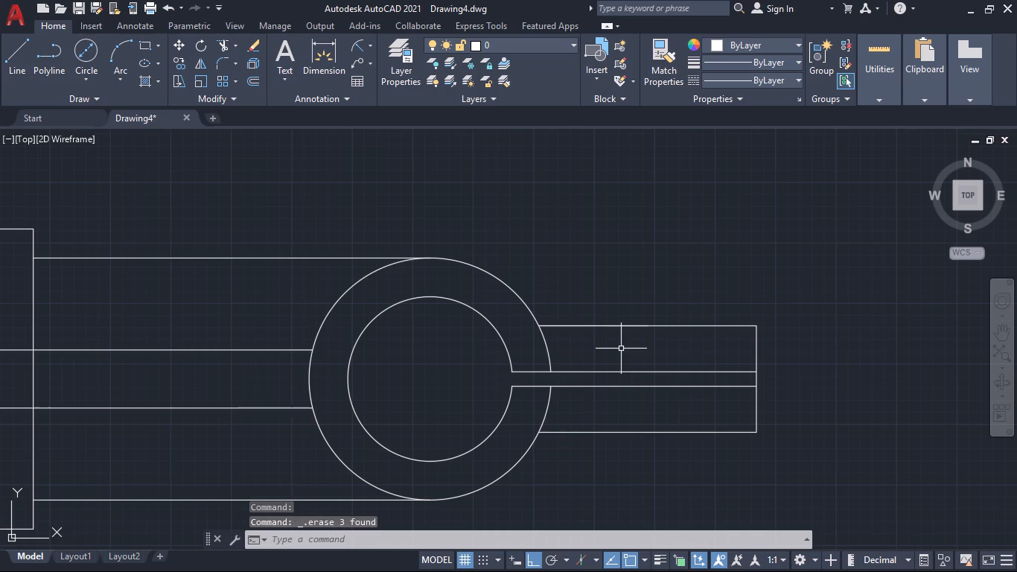
# Offset the lug's outer vertical edge by 8 toward the circles.
pyautogui.press('o')
pyautogui.press('Return')
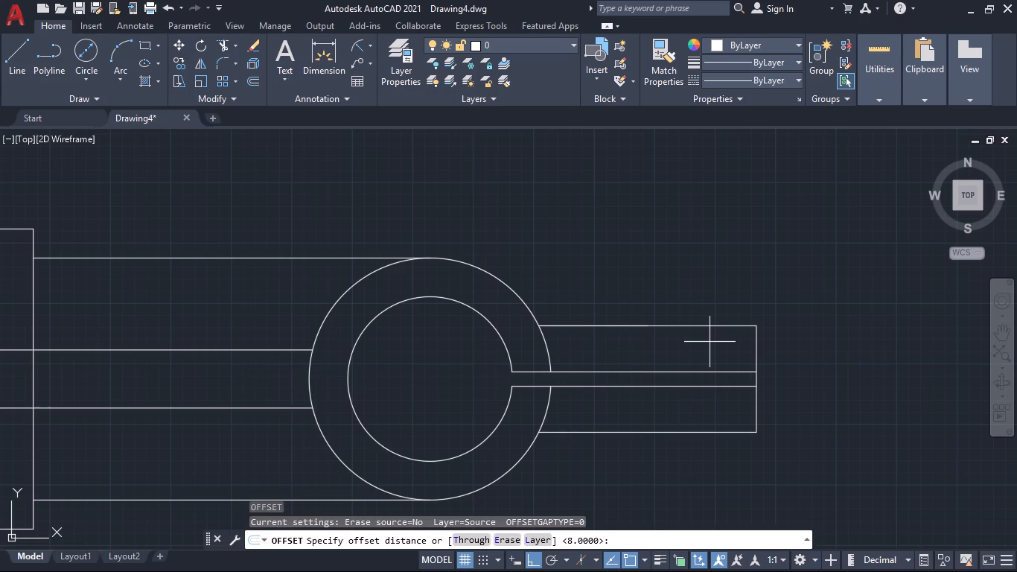
pyautogui.press('8')
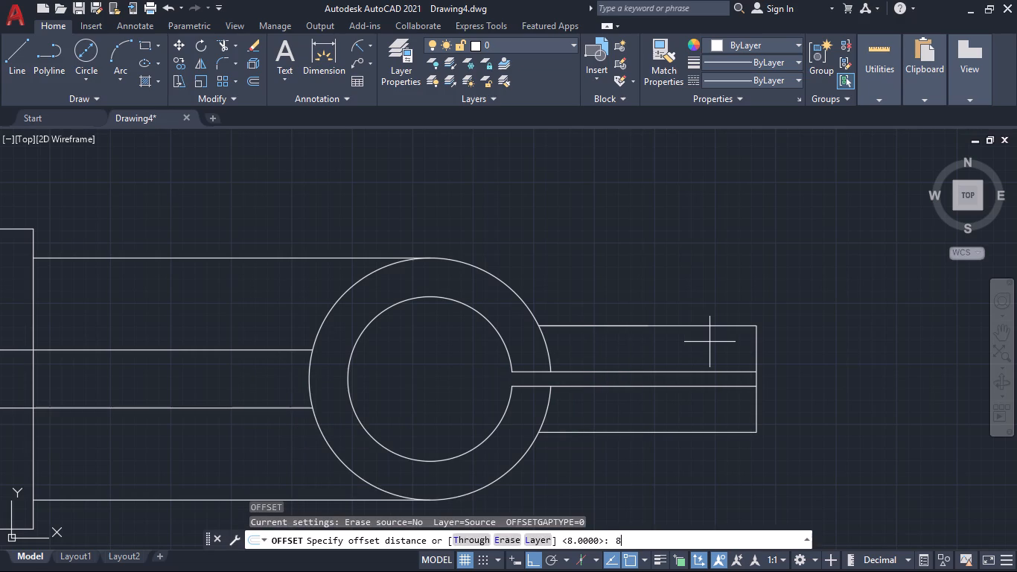
pyautogui.press('Return')
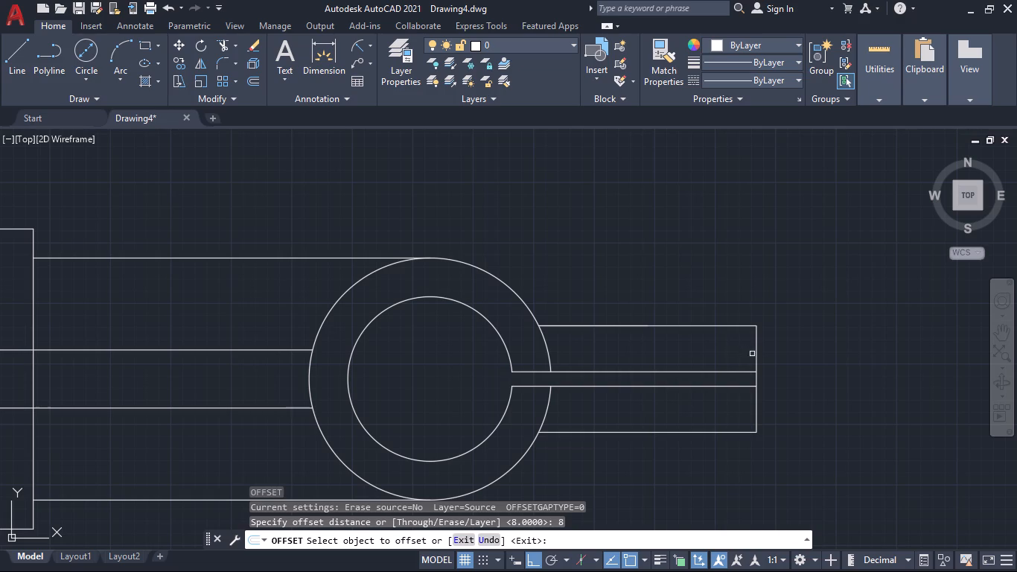
pyautogui.click(756, 355)
pyautogui.click(726, 360)
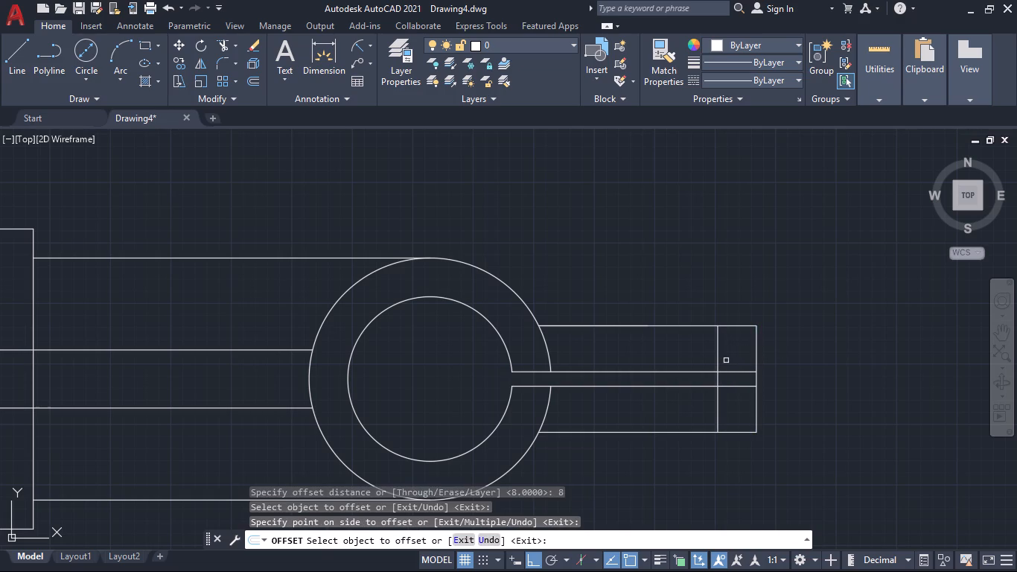
pyautogui.press('space')
# Offset the new vertical line inside the lug by 16 toward the circles.
pyautogui.press('space')
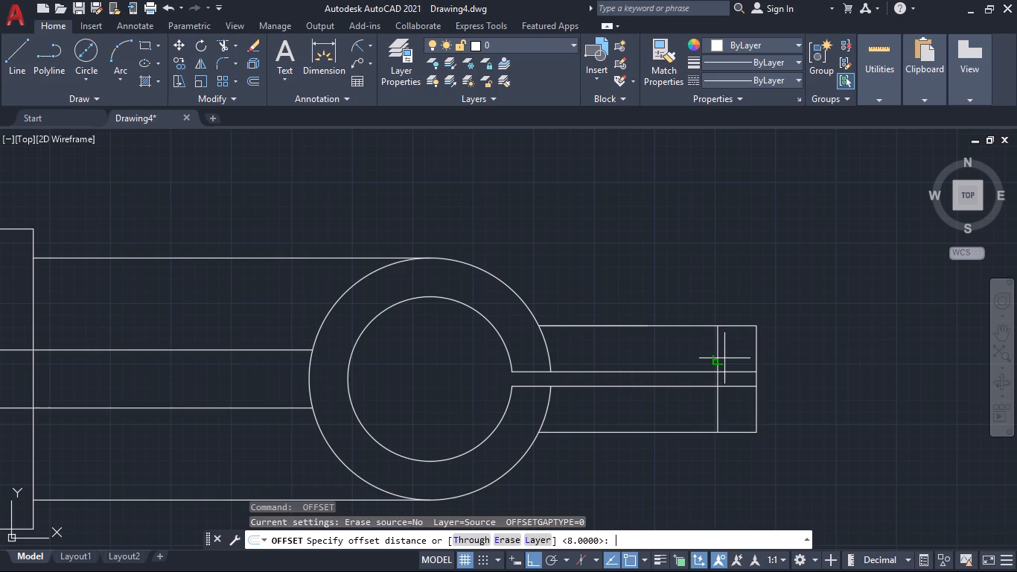
pyautogui.write('16')
pyautogui.press('Return')
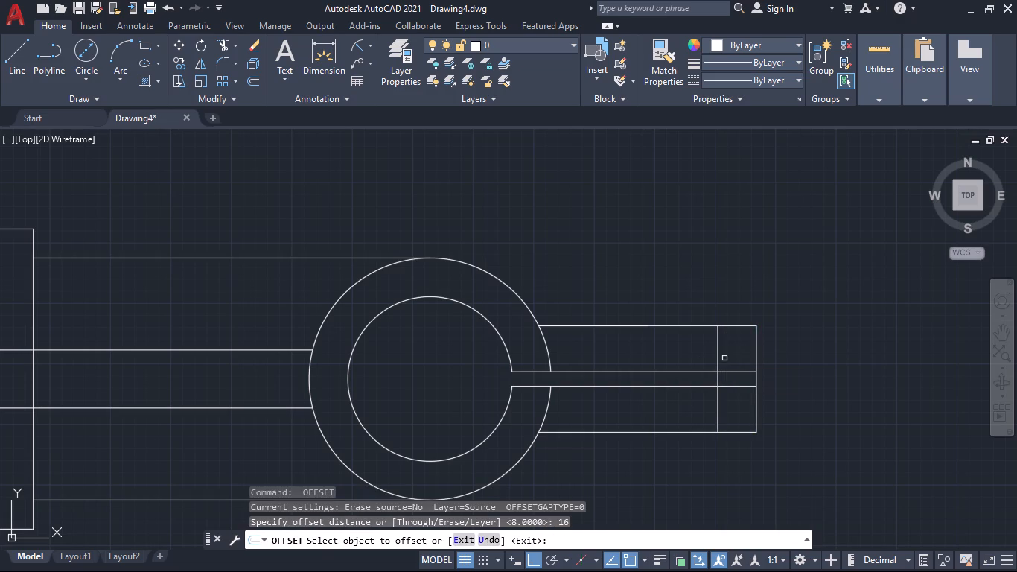
pyautogui.click(718, 358)
pyautogui.click(656, 360)
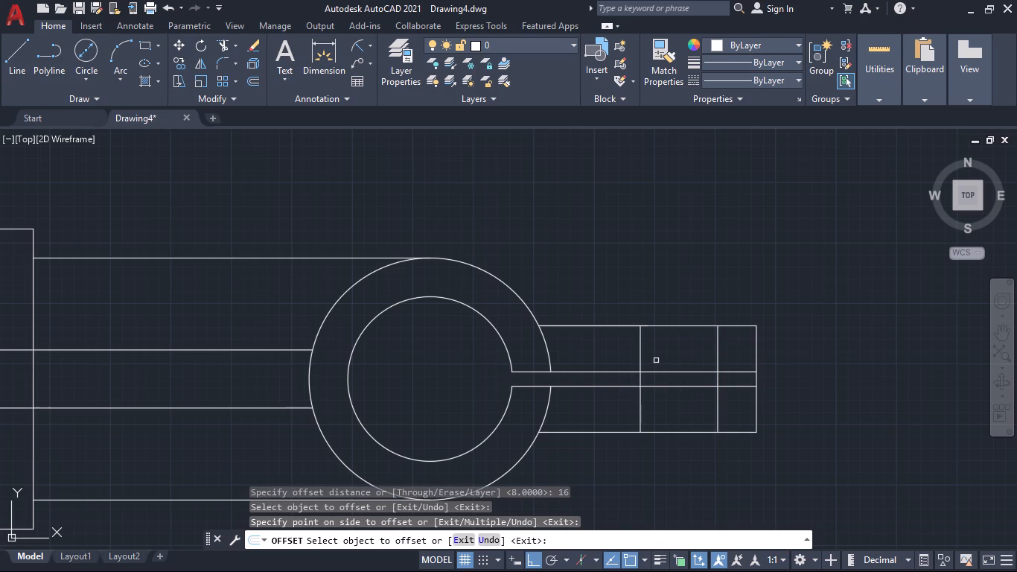
pyautogui.press('space')
# Offset the lug's vertical line nearest the circles by 8 further toward them.
pyautogui.press('space')
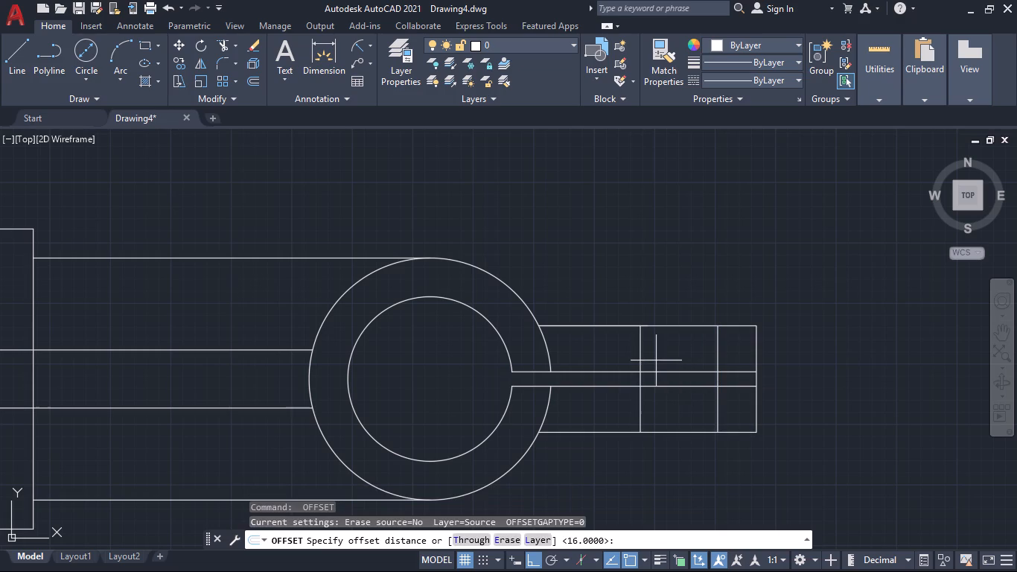
pyautogui.press('8')
pyautogui.press('Return')
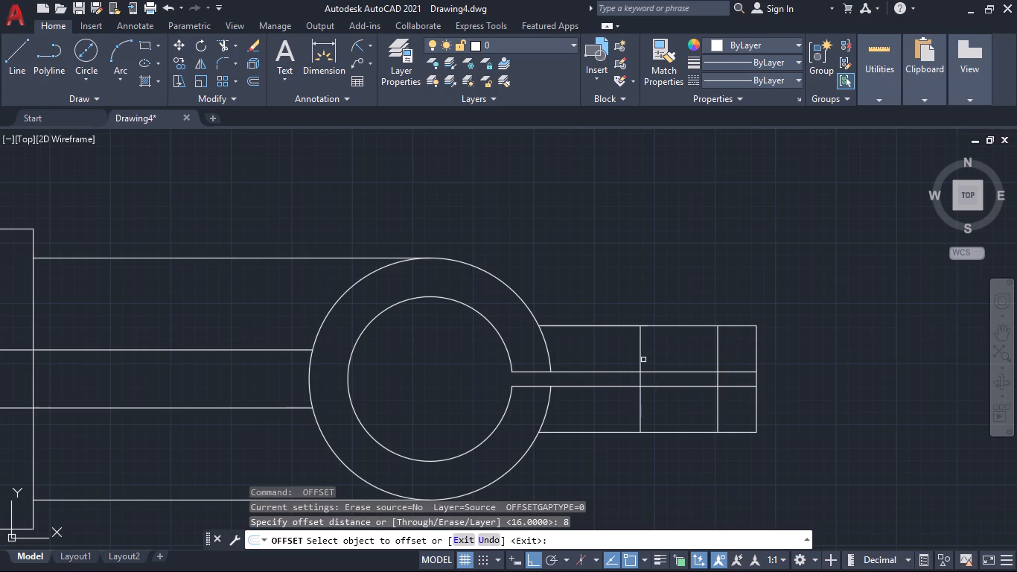
pyautogui.click(640, 359)
pyautogui.click(598, 360)
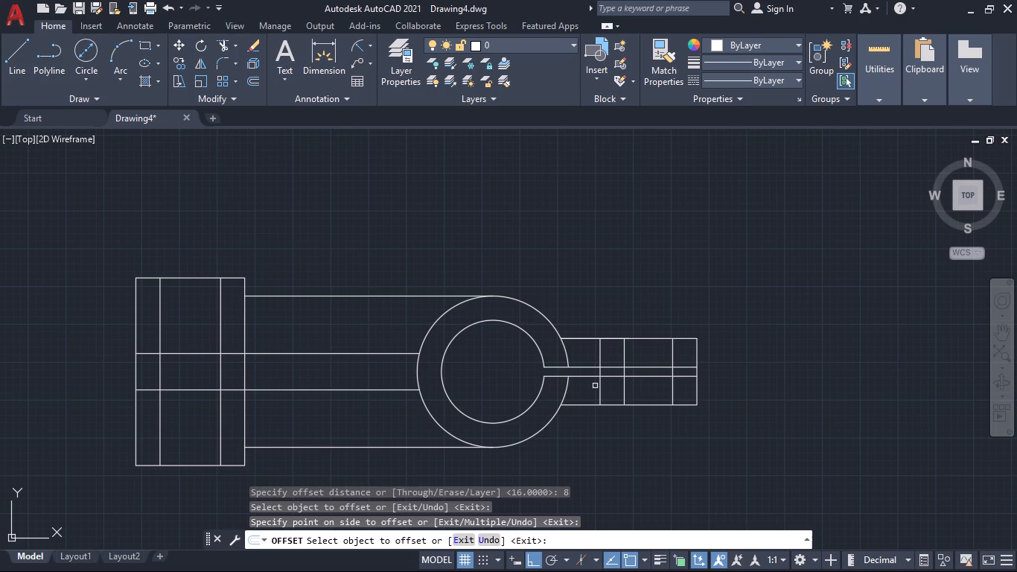
pyautogui.press('Escape')
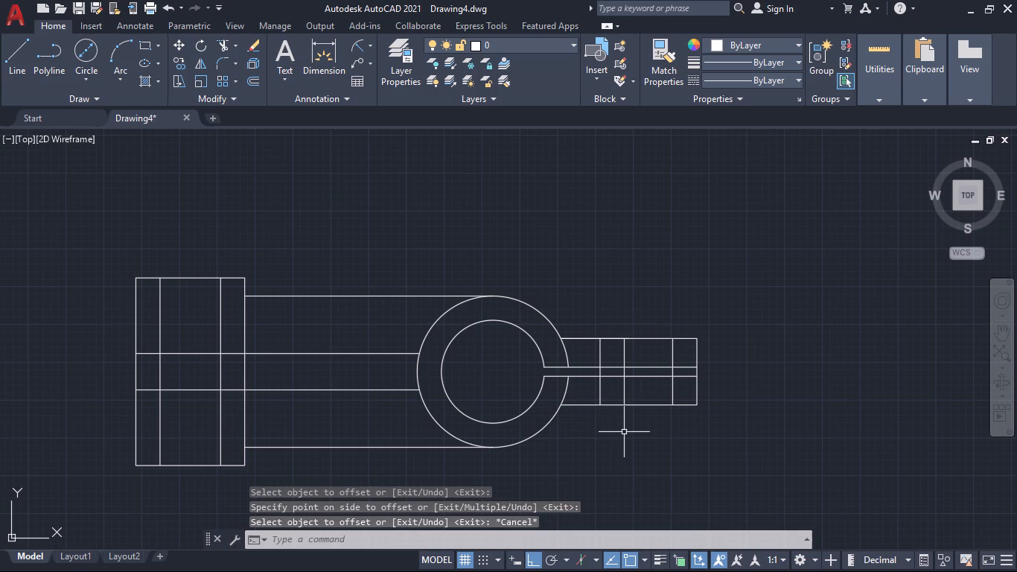
# Move the whole lug, including its slit and vertical lines, 13 horizontally toward the circles from its outer edge's midpoint.
pyautogui.click(724, 440)
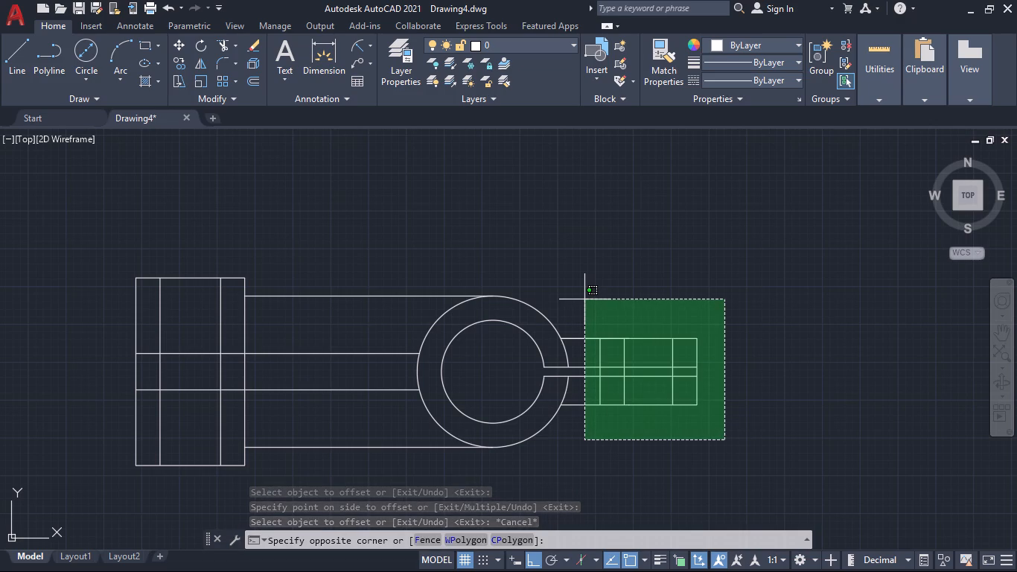
pyautogui.click(584, 299)
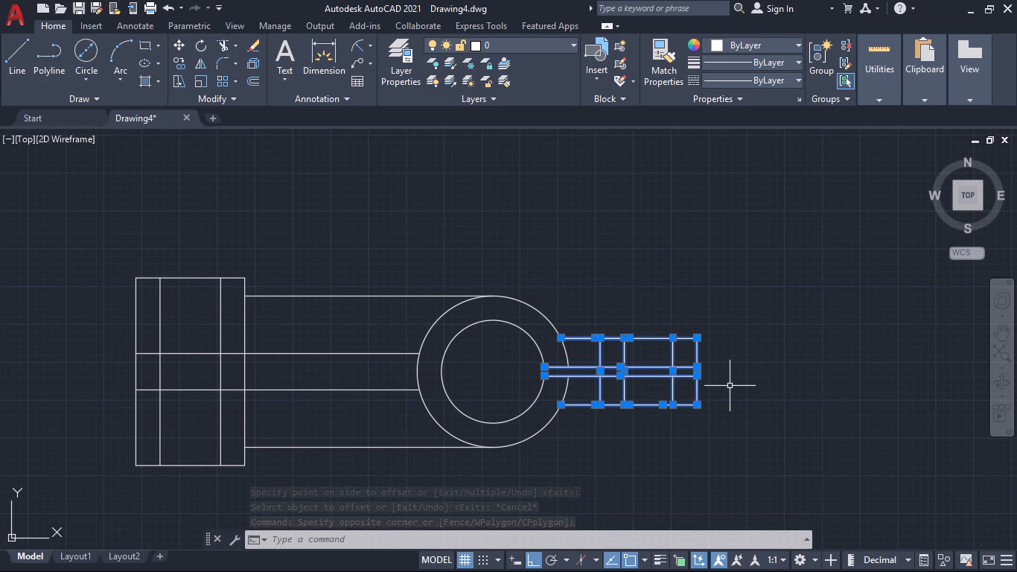
pyautogui.press('m')
pyautogui.press('Return')
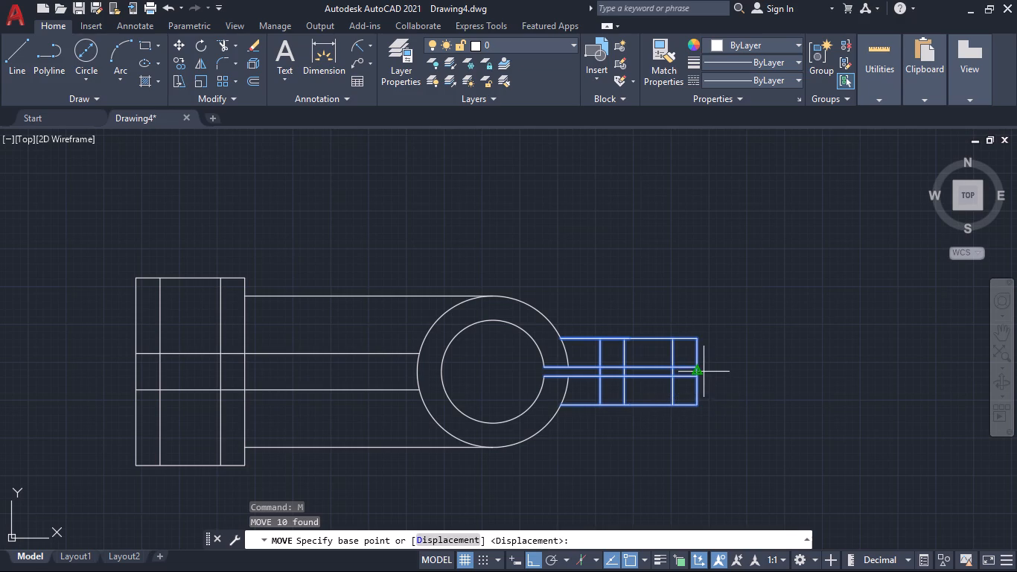
pyautogui.click(698, 372)
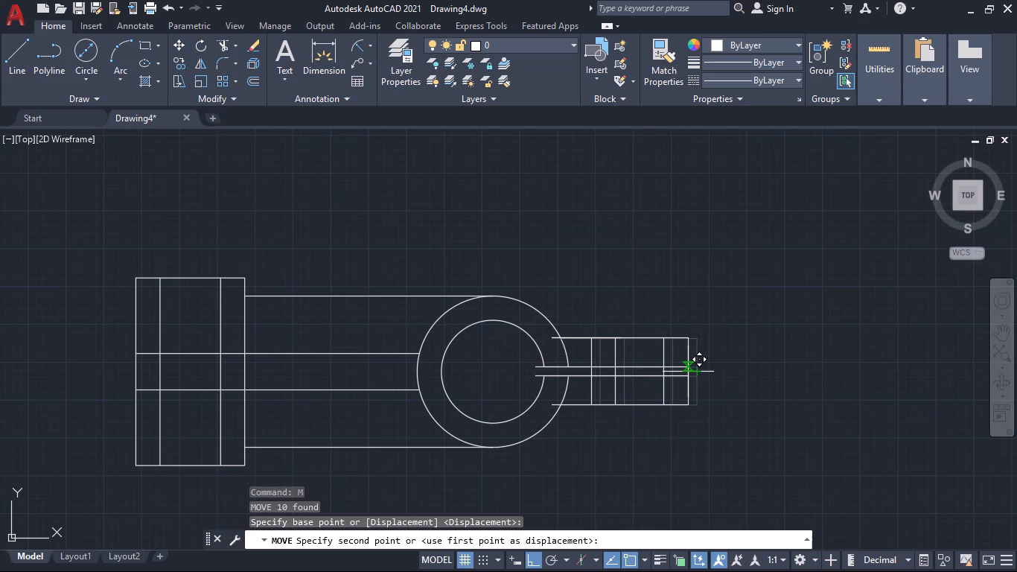
pyautogui.write('13')
pyautogui.press('Return')
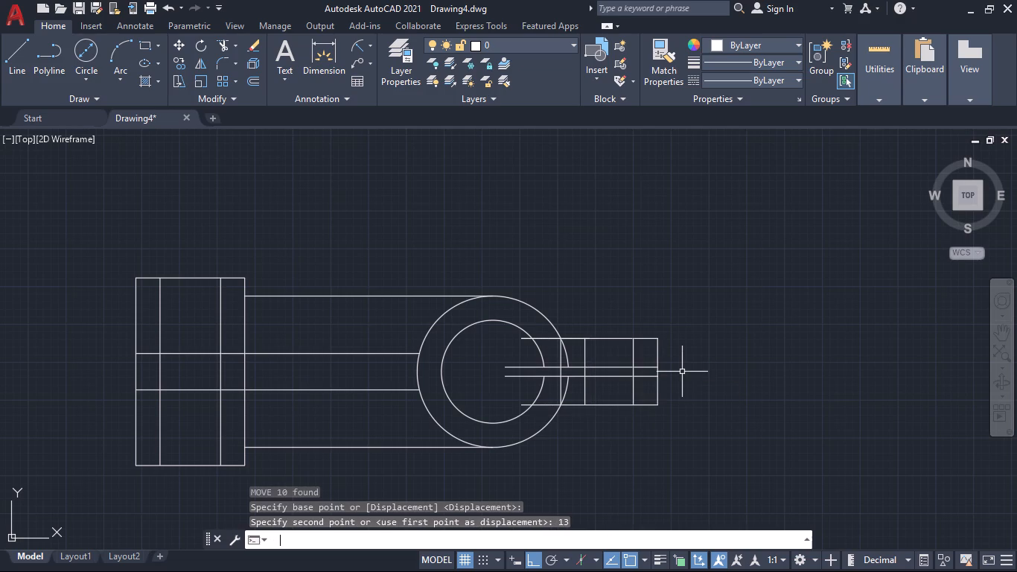
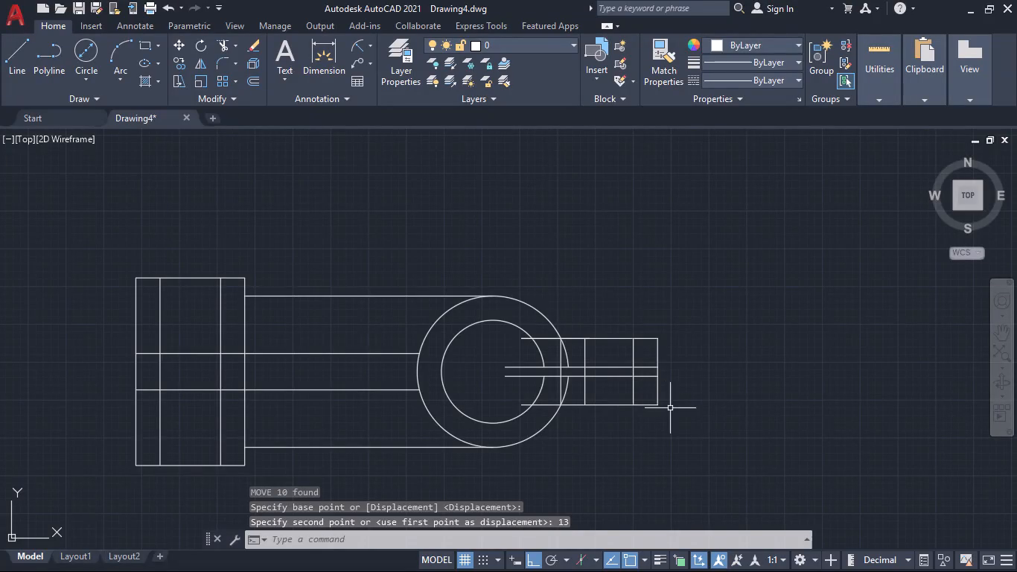
# Move the whole lug, including its slit and vertical lines, about 3.7 horizontally away from the circles.
pyautogui.click(671, 410)
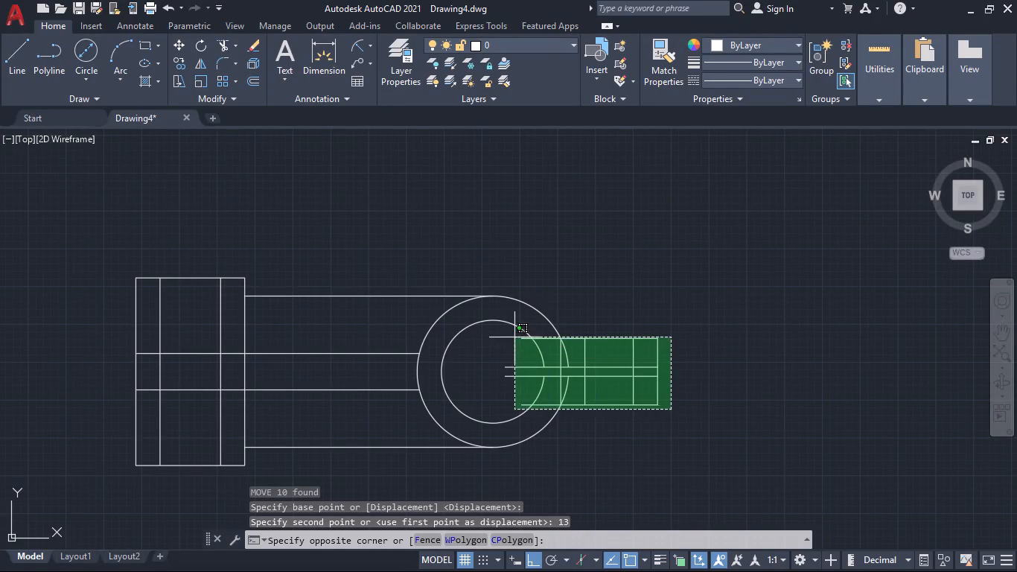
pyautogui.click(886, 511)
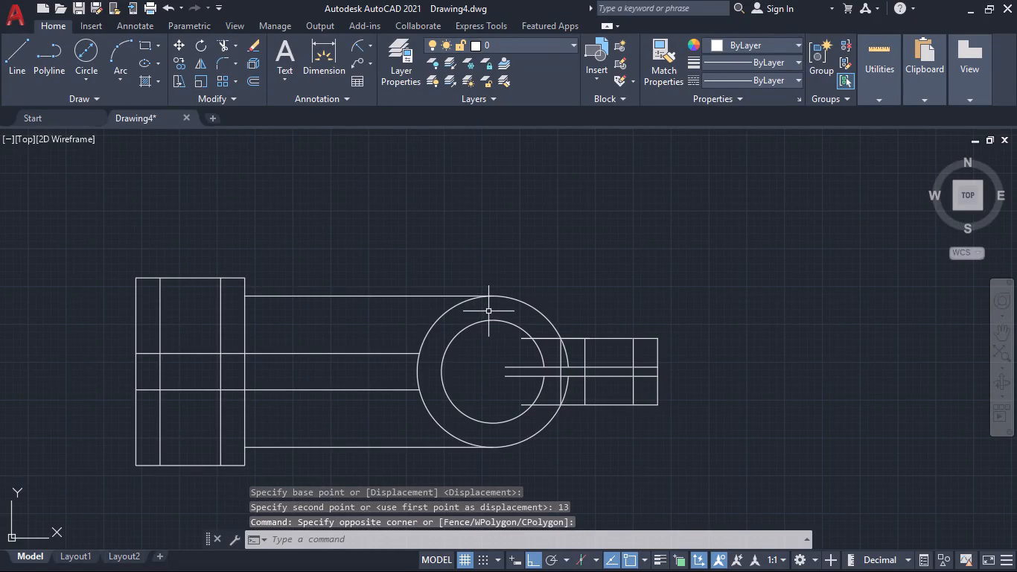
pyautogui.click(488, 312)
pyautogui.click(727, 420)
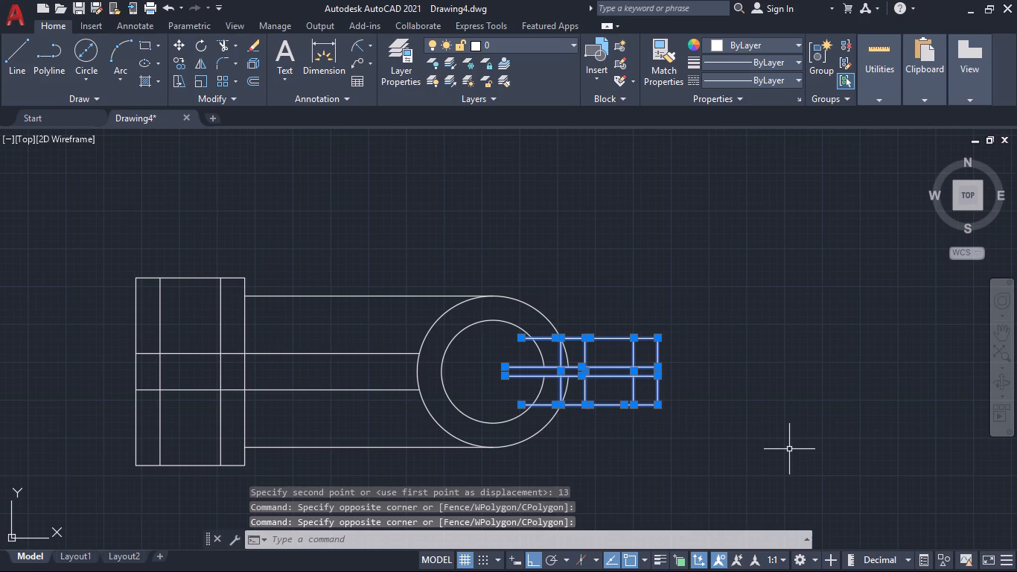
pyautogui.press('m')
pyautogui.press('Return')
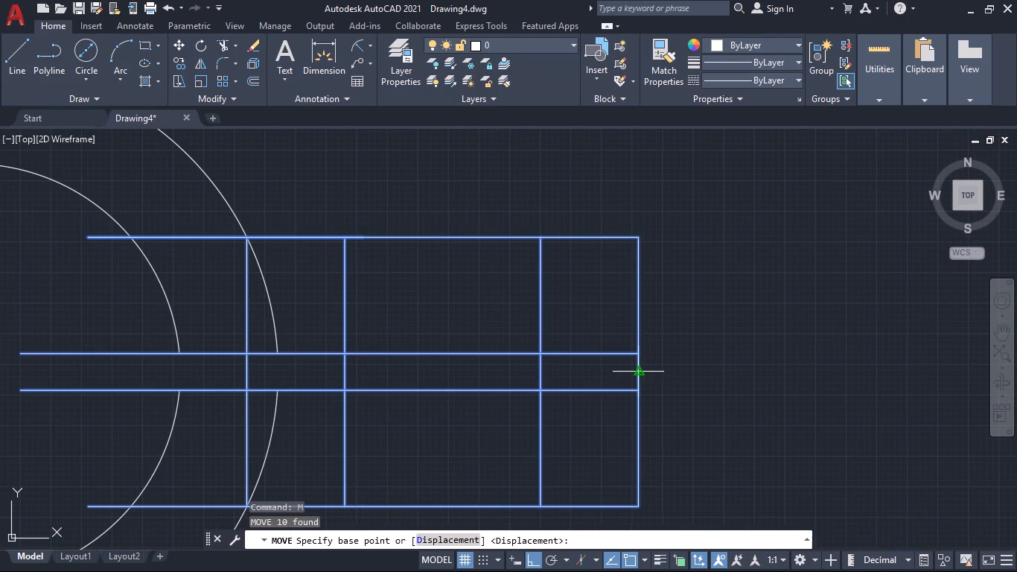
pyautogui.click(639, 373)
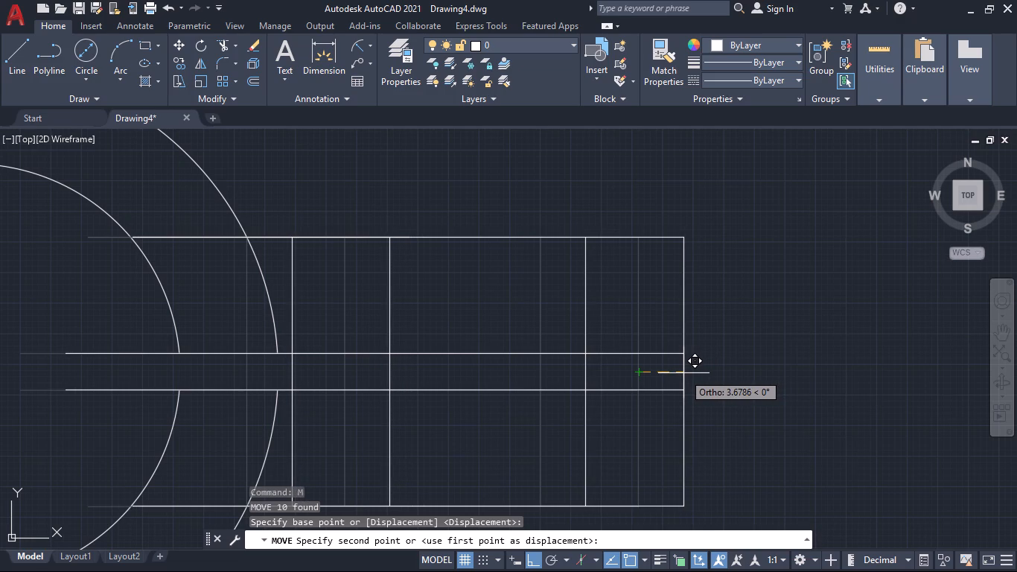
pyautogui.click(683, 373)
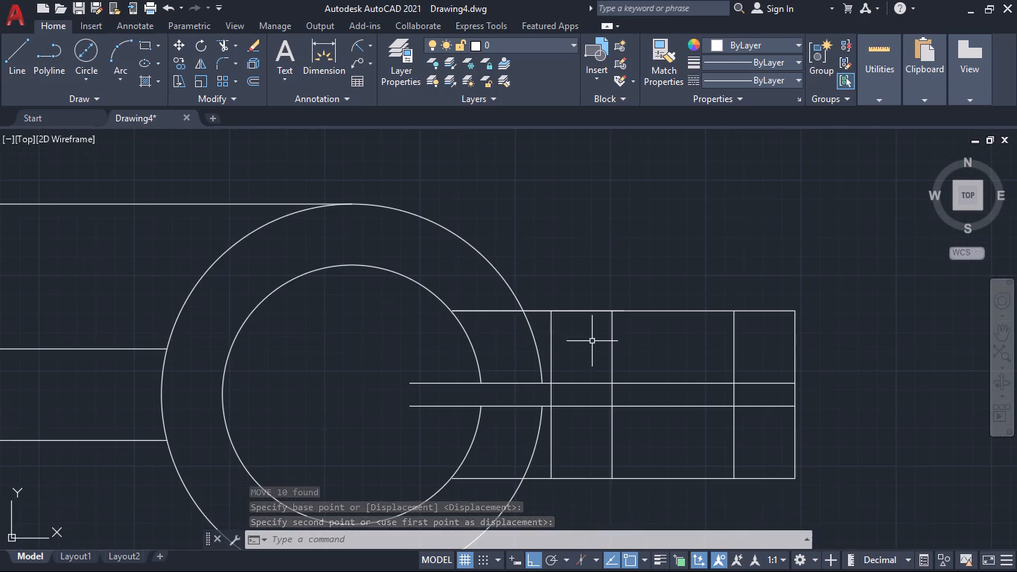
# Trim the slit lines inside the inner circle and the lug's upper and lower edges inside the outer circle.
pyautogui.write('tr')
pyautogui.press('Return')
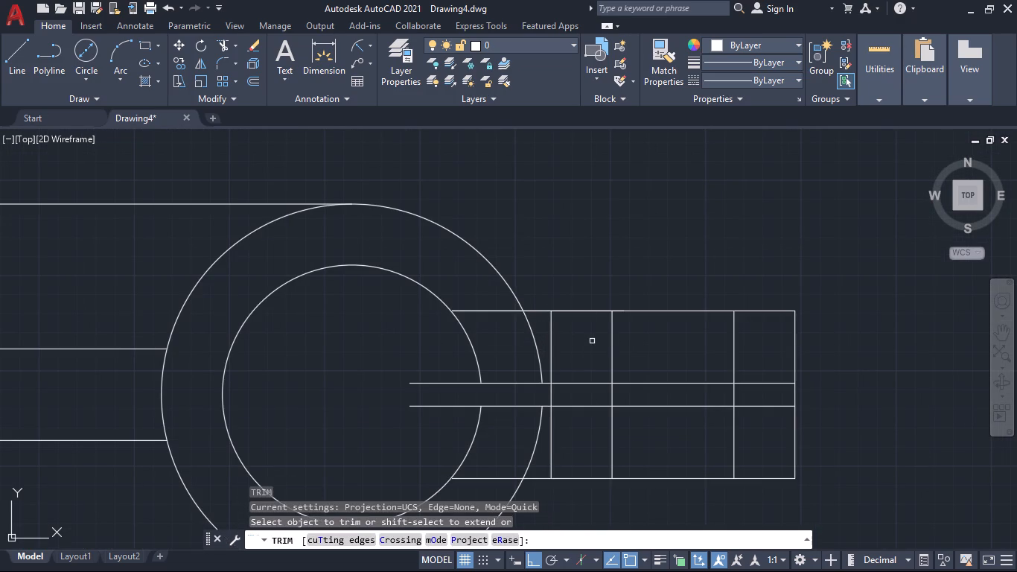
pyautogui.click(441, 365)
pyautogui.click(446, 419)
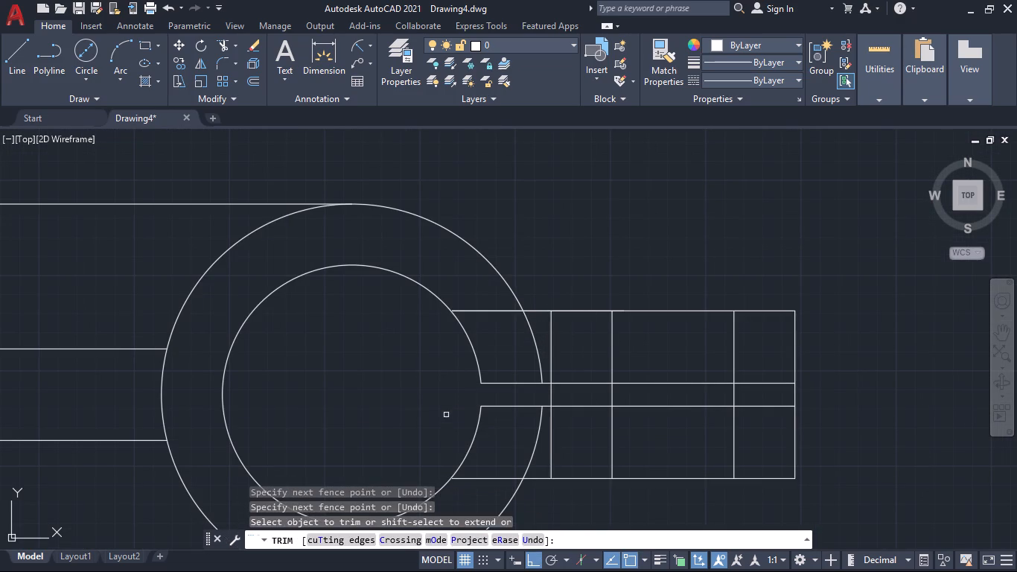
pyautogui.click(470, 297)
pyautogui.click(488, 317)
pyautogui.click(503, 448)
pyautogui.click(489, 485)
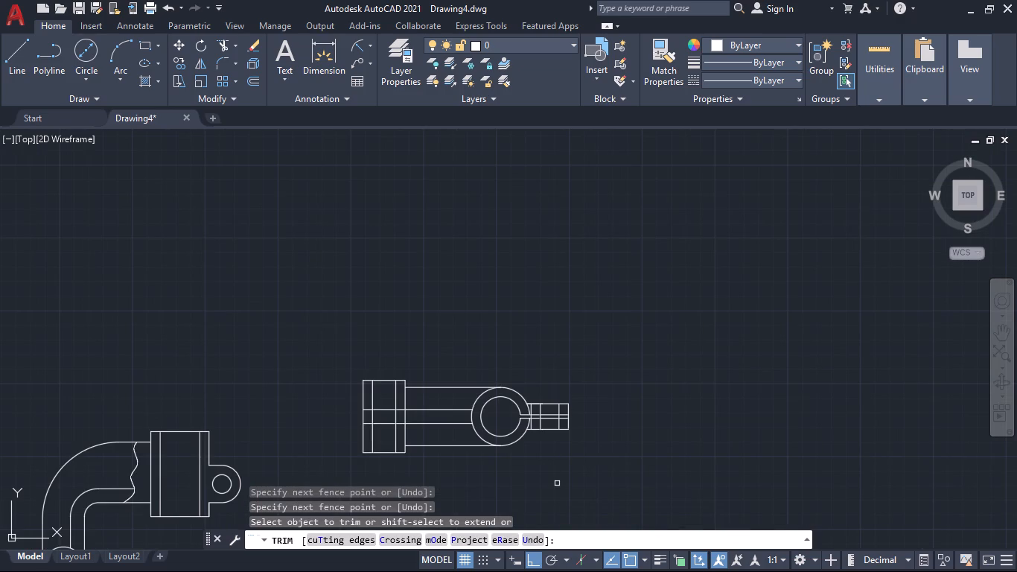
pyautogui.press('Escape')
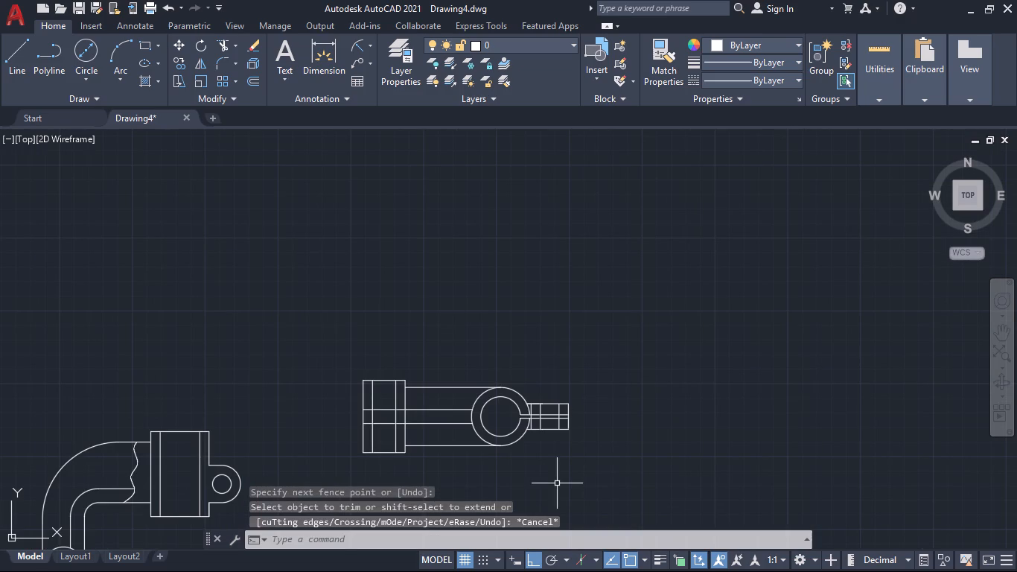
# Load the ACAD_ISO02W100 ISO dash linetype from acad.lin in the Linetype Manager.
pyautogui.click(788, 86)
pyautogui.click(746, 154)
pyautogui.click(628, 151)
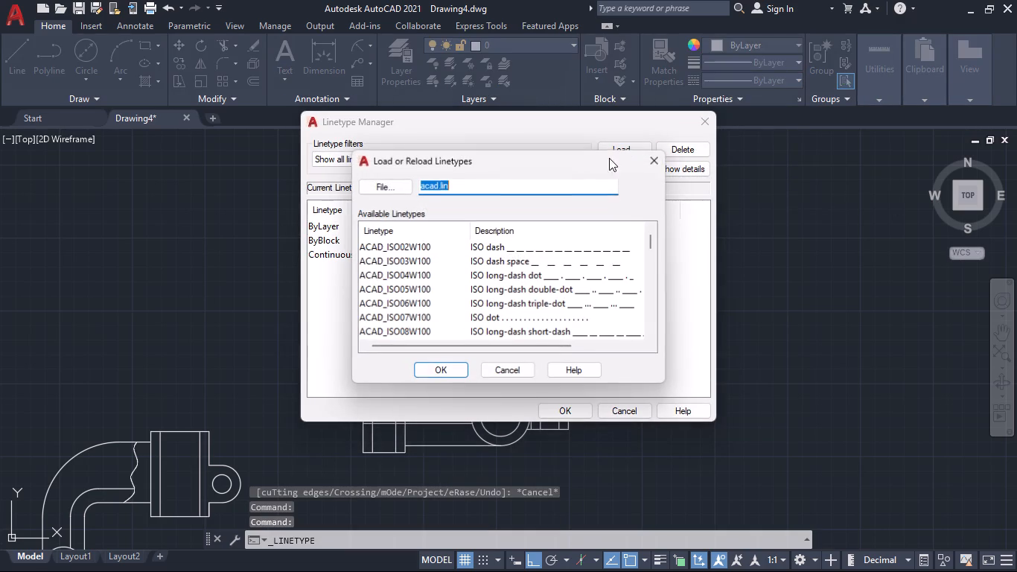
pyautogui.click(511, 240)
pyautogui.click(513, 247)
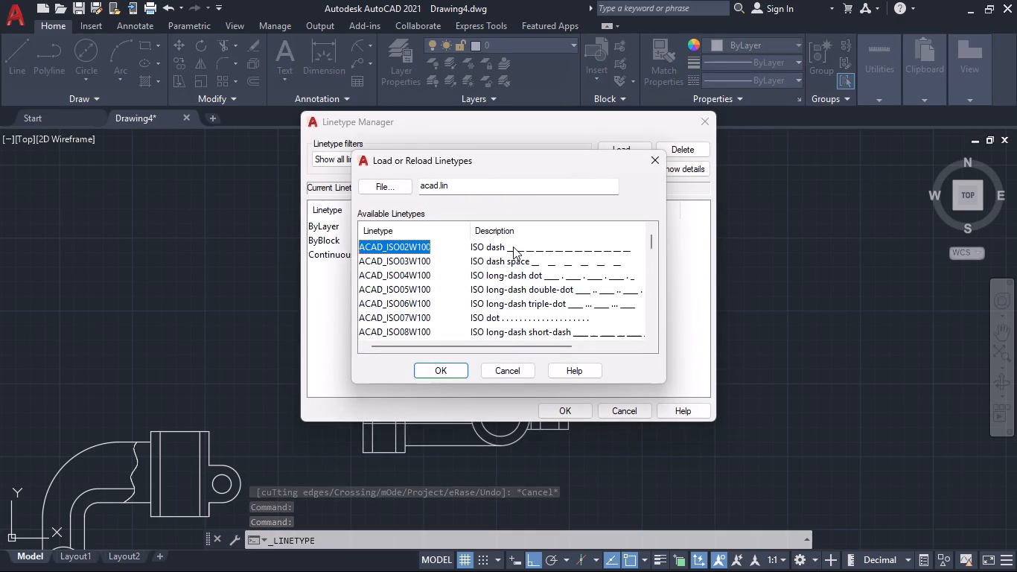
pyautogui.click(521, 250)
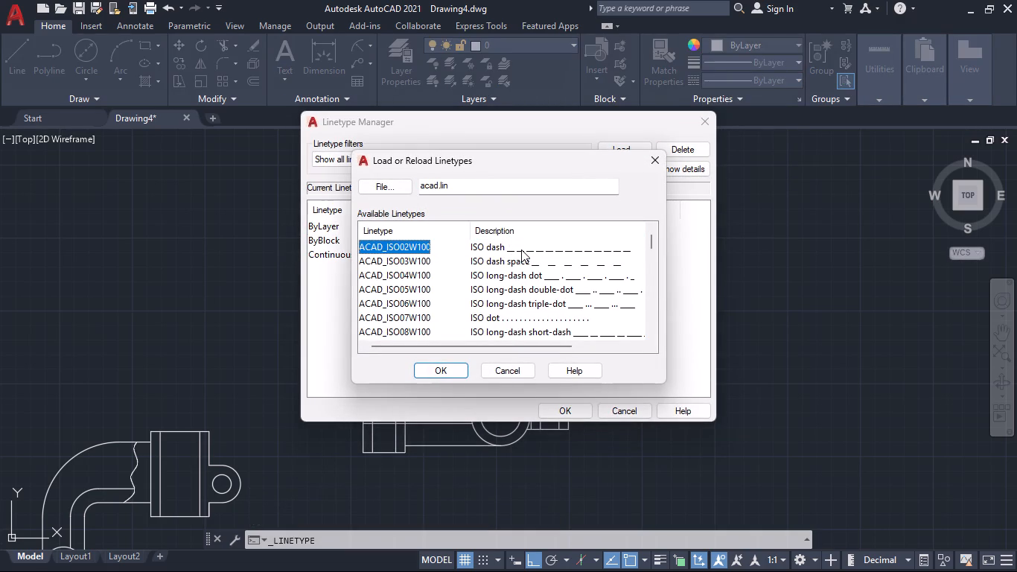
pyautogui.click(458, 366)
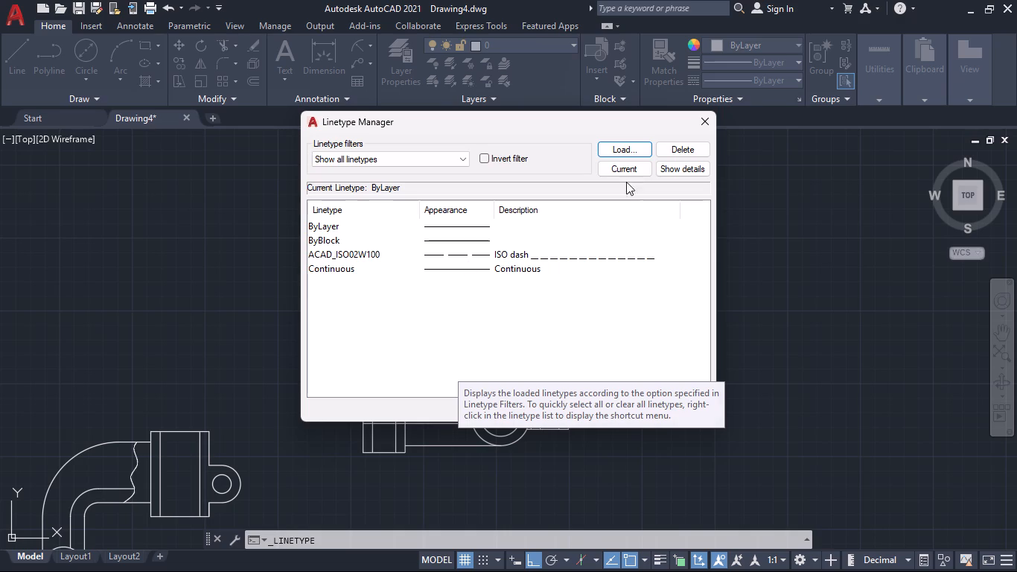
# Load the ACAD_ISO03W100 ISO dash space linetype as well and close the Linetype Manager.
pyautogui.click(622, 153)
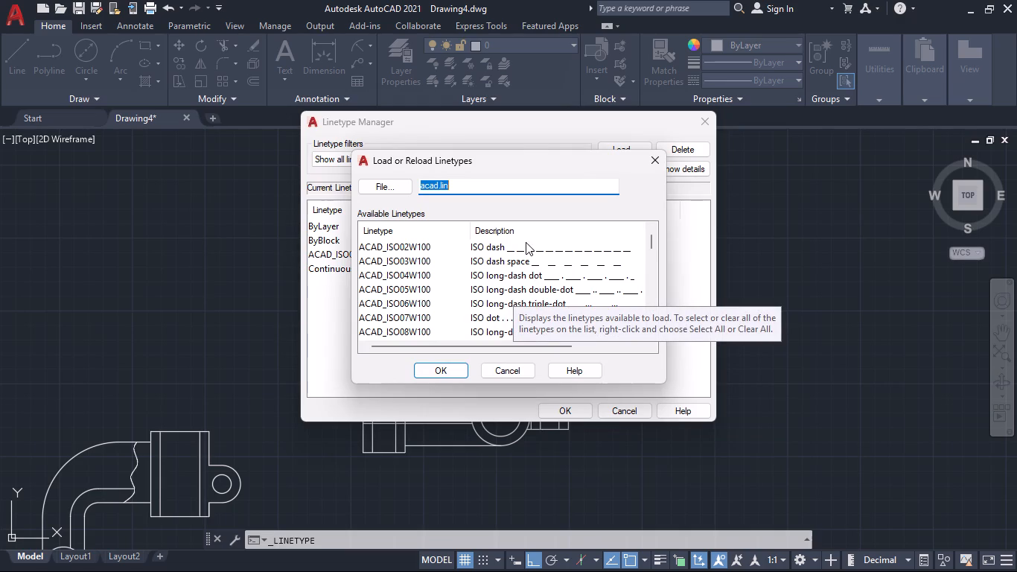
pyautogui.moveTo(500, 153); pyautogui.dragTo(520, 158)
pyautogui.moveTo(520, 158); pyautogui.dragTo(588, 161)
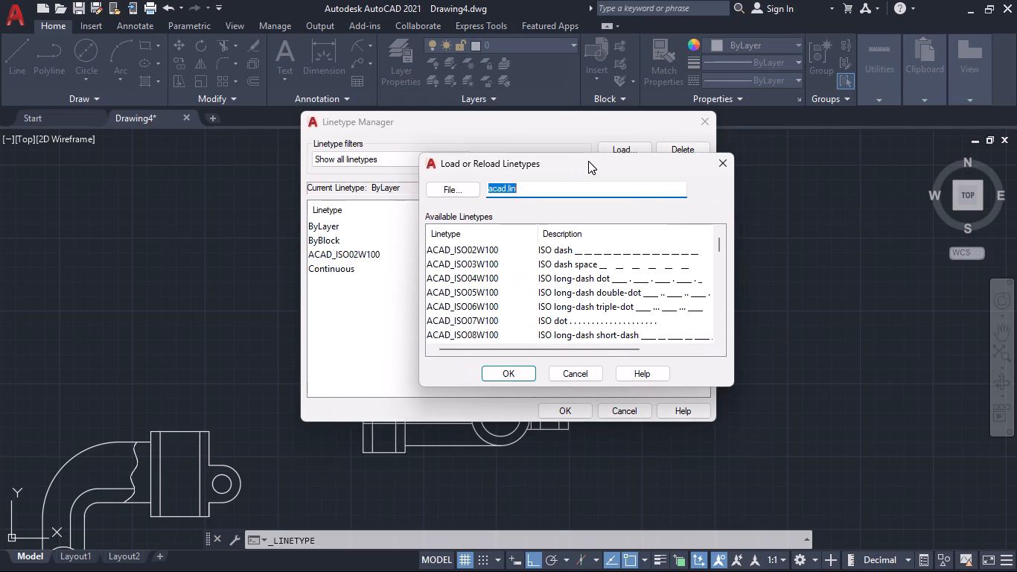
pyautogui.moveTo(588, 161); pyautogui.dragTo(573, 160)
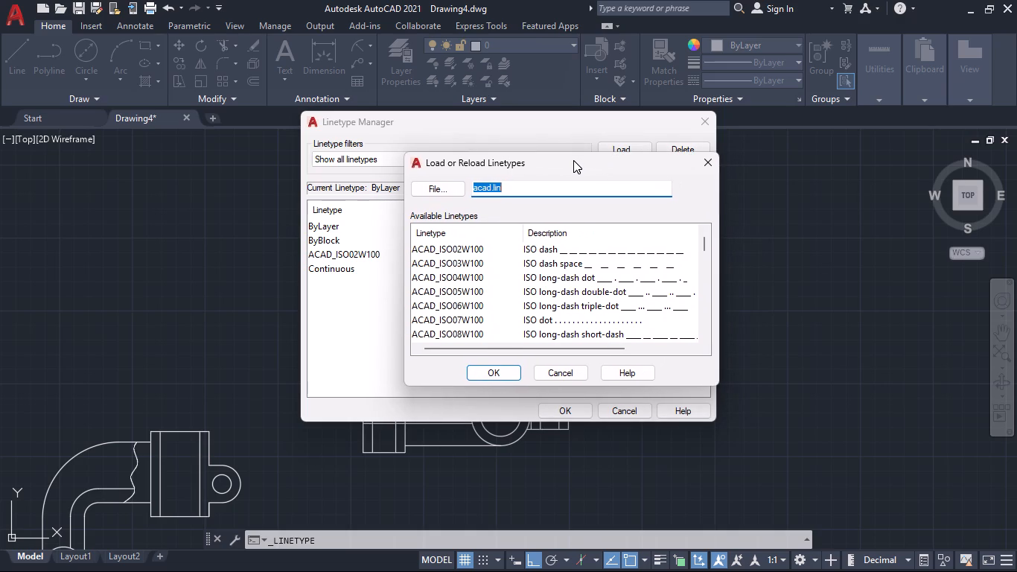
pyautogui.moveTo(573, 160); pyautogui.dragTo(558, 155)
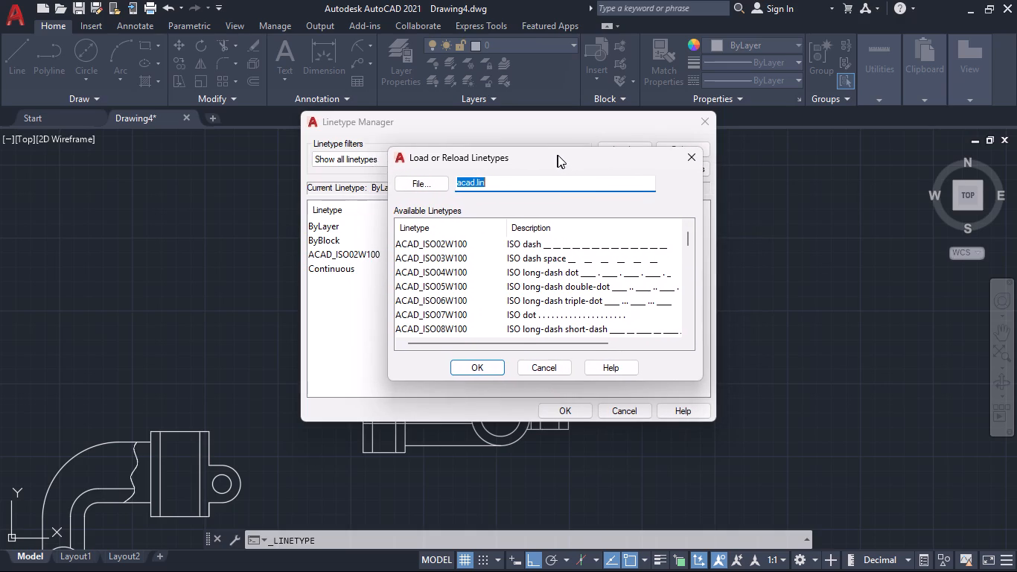
pyautogui.moveTo(558, 155); pyautogui.dragTo(535, 153)
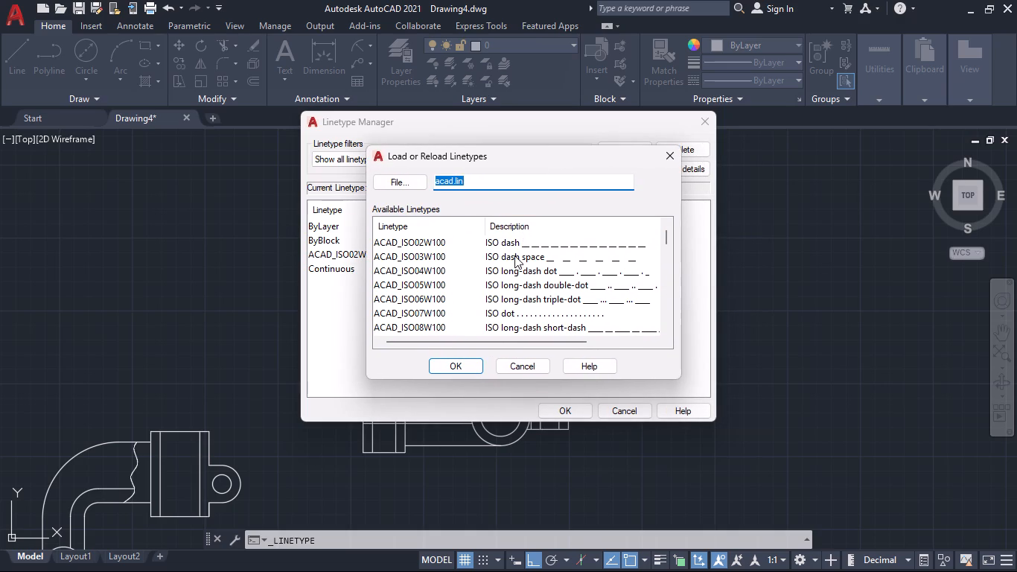
pyautogui.click(529, 258)
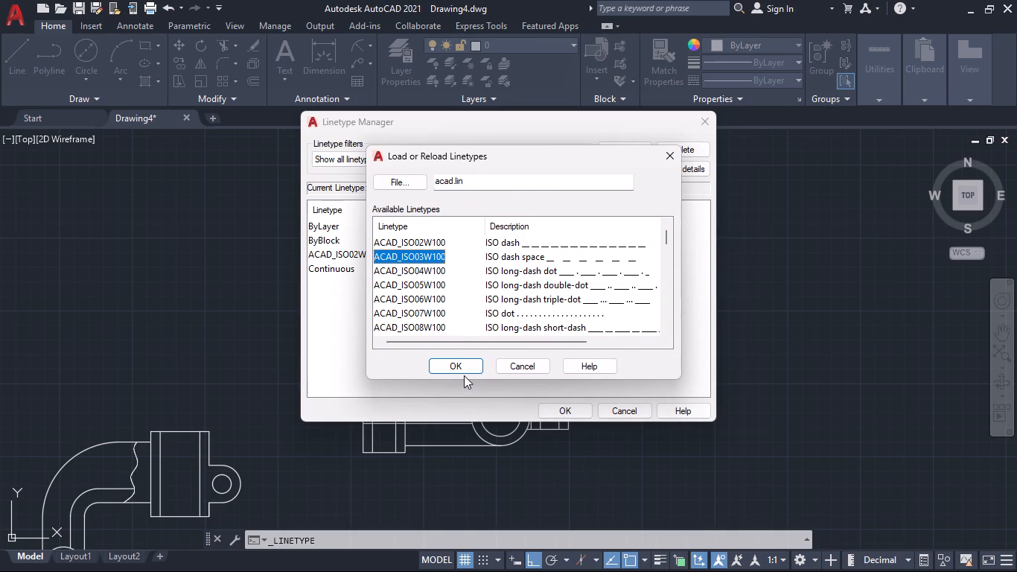
pyautogui.click(464, 361)
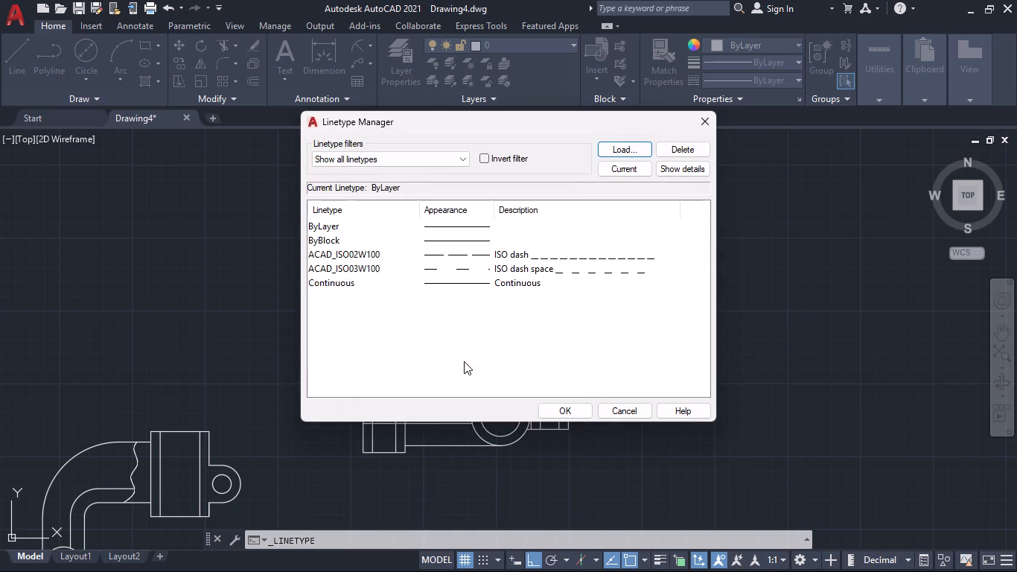
pyautogui.click(557, 407)
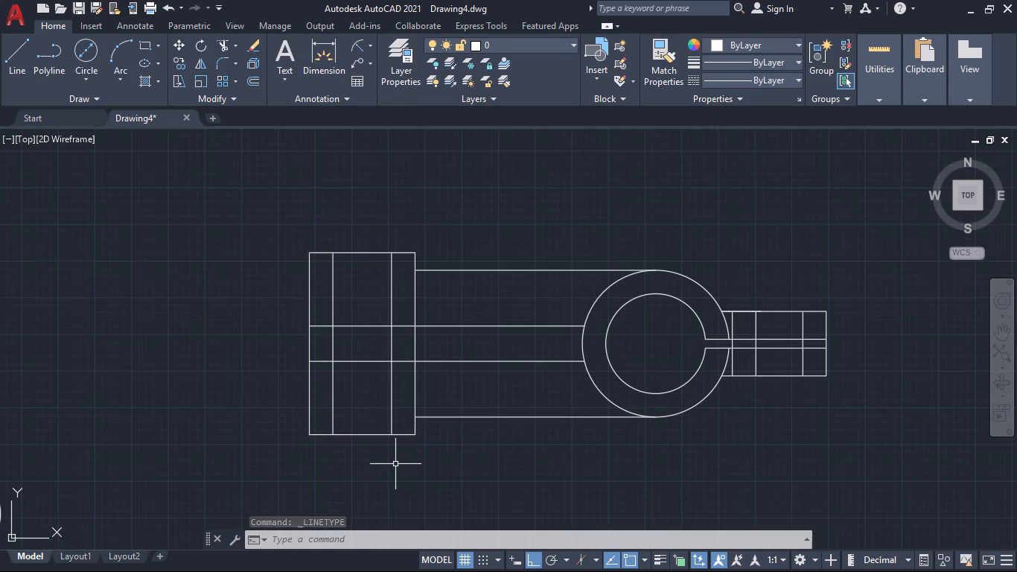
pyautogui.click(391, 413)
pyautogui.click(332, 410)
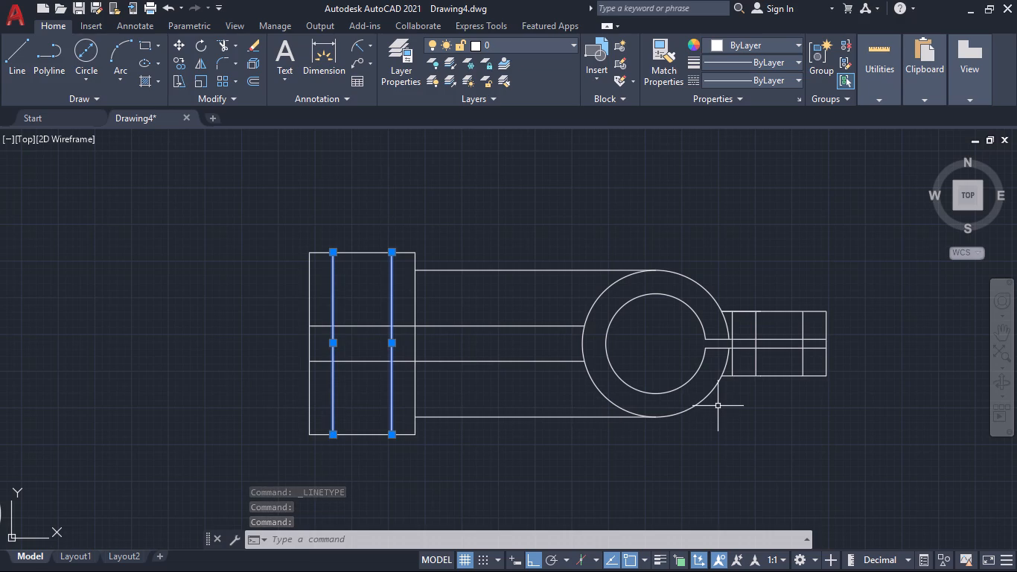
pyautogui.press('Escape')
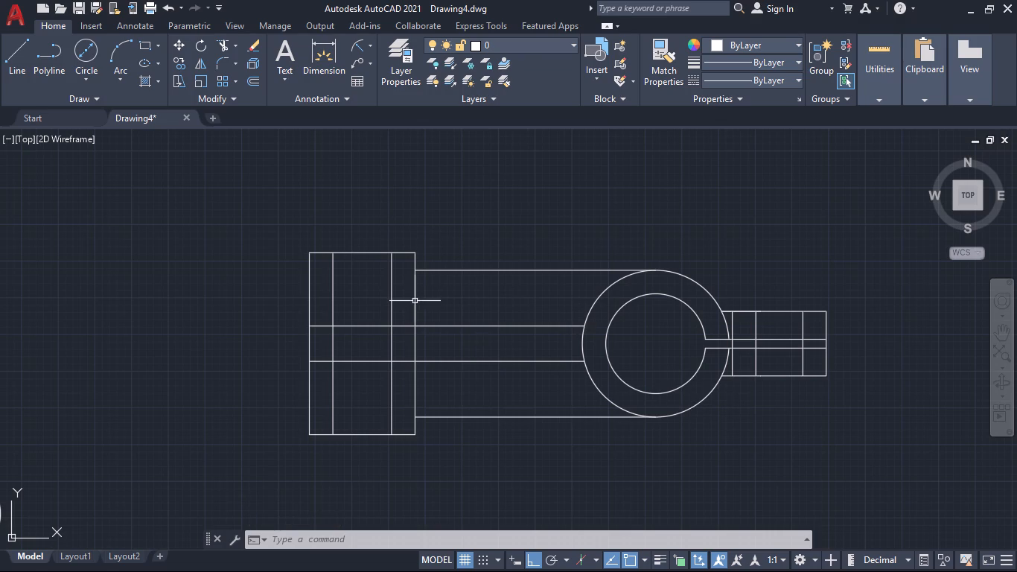
# Offset the flange block's vertical edge nearest the circles by 24 toward them.
pyautogui.press('o')
pyautogui.press('Return')
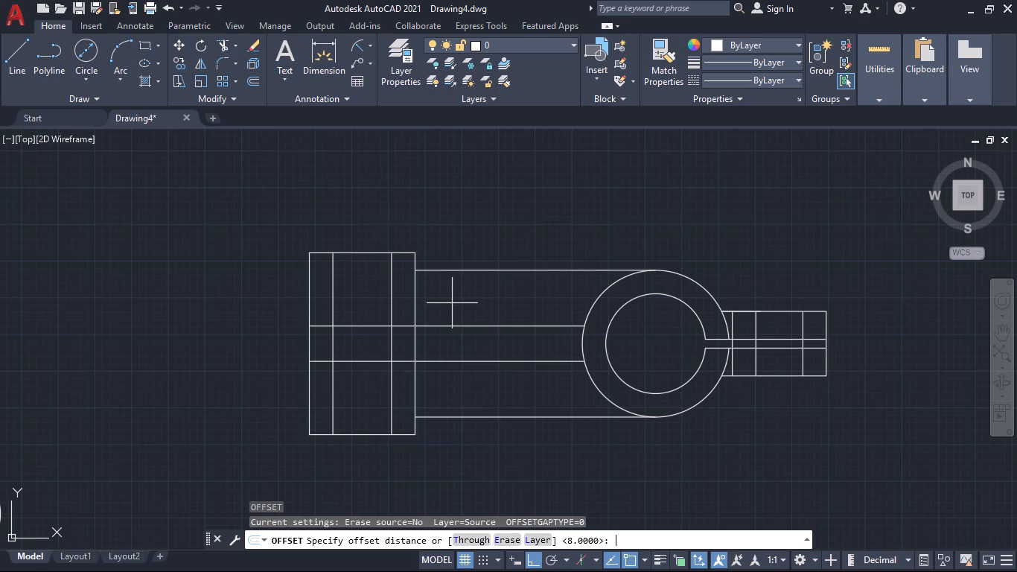
pyautogui.write('24')
pyautogui.press('Return')
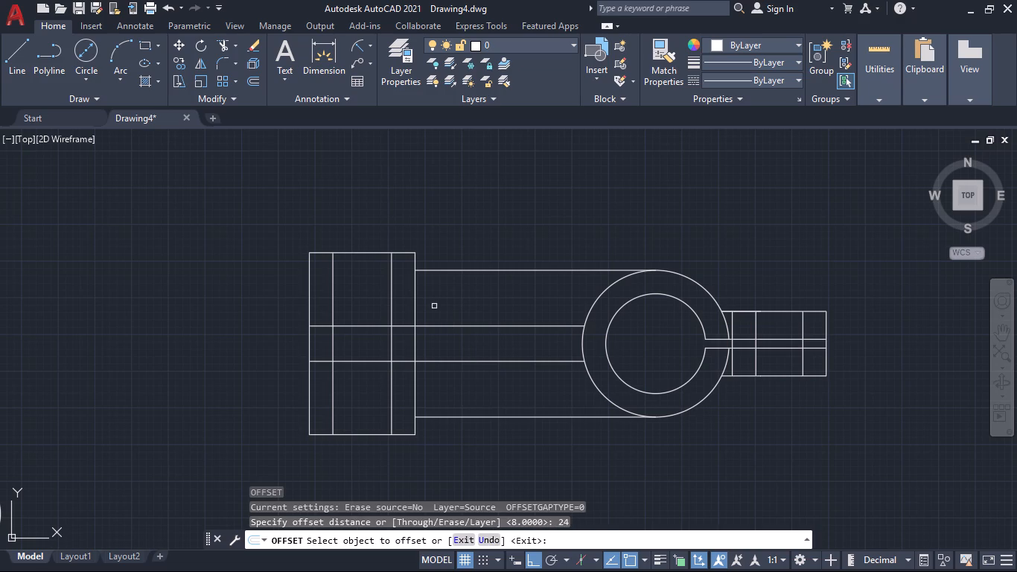
pyautogui.click(415, 306)
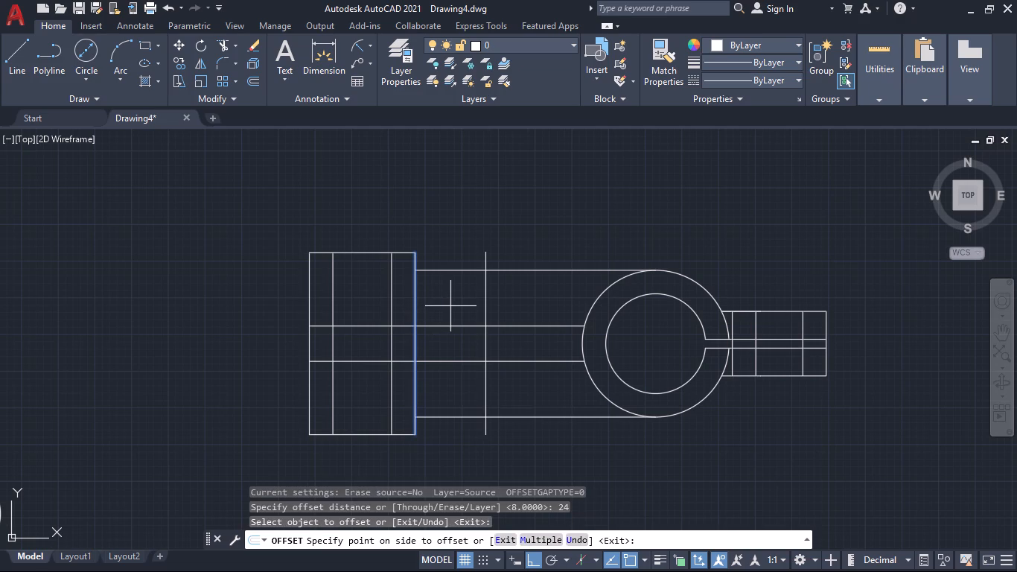
pyautogui.click(450, 306)
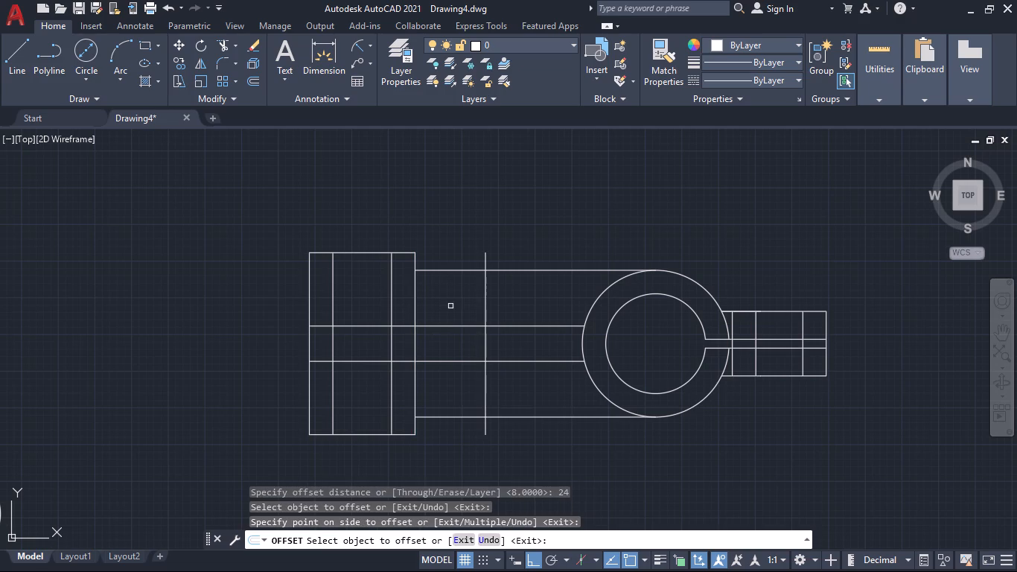
pyautogui.press('Escape')
# Trim the new vertical line's ends that extend above and below the arm's outer horizontal edges.
pyautogui.write('tr')
pyautogui.press('Return')
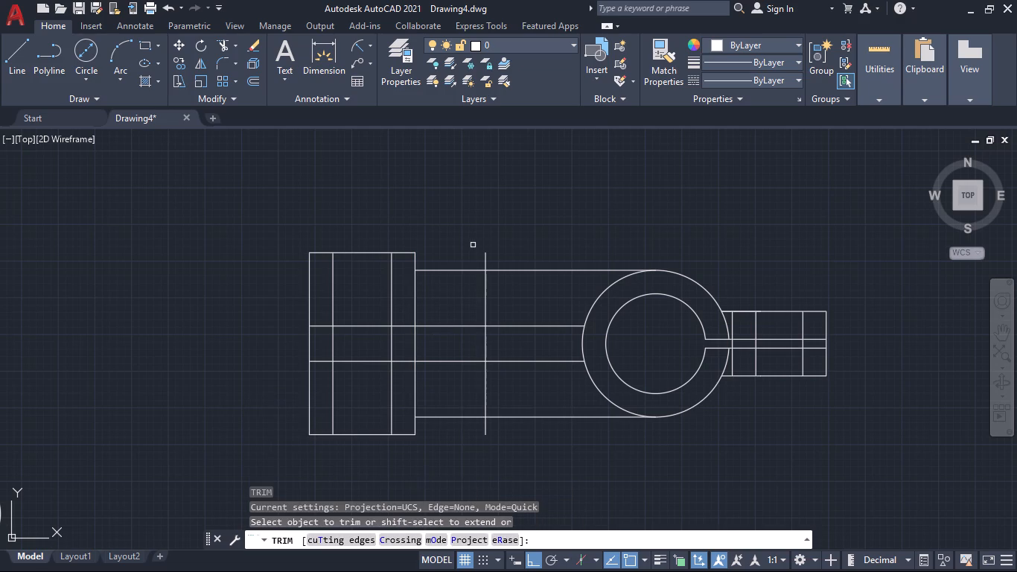
pyautogui.click(485, 261)
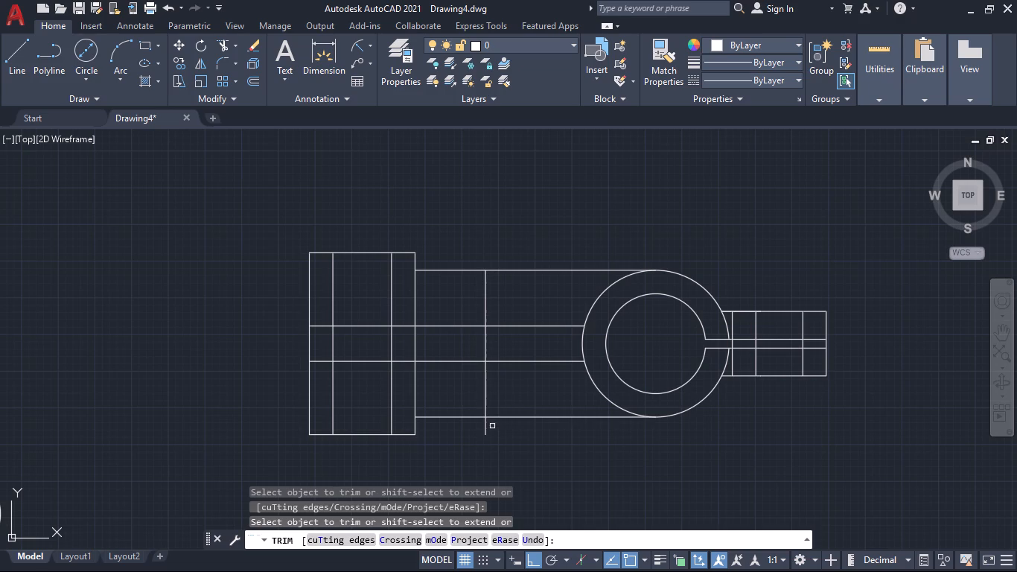
pyautogui.click(488, 428)
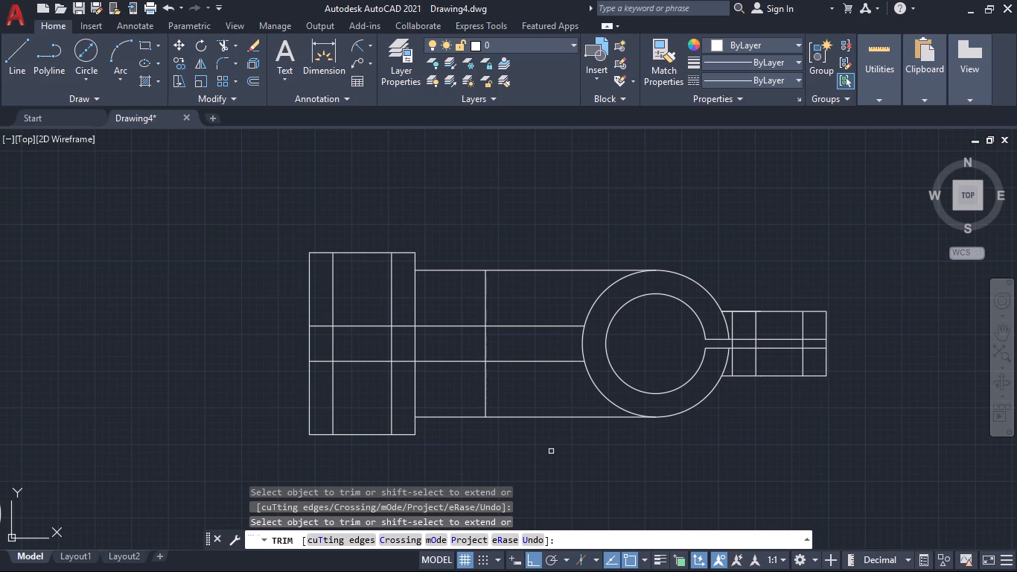
pyautogui.press('Escape')
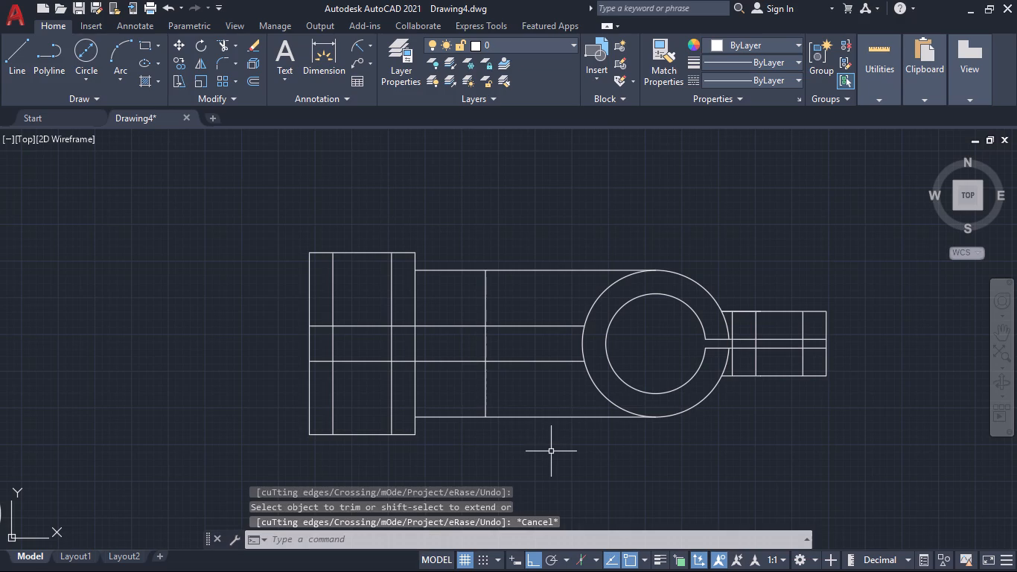
# Assign the ACAD_ISO02W100 linetype to the second view's five hidden lines: three inner verticals and two inner horizontals of the block and arm.
pyautogui.click(488, 395)
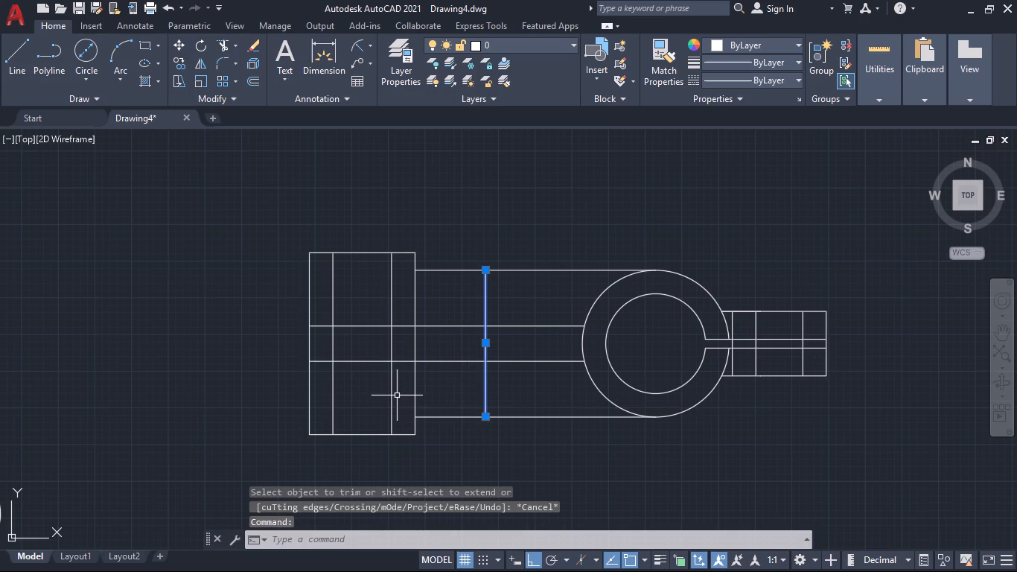
pyautogui.click(391, 395)
pyautogui.click(332, 392)
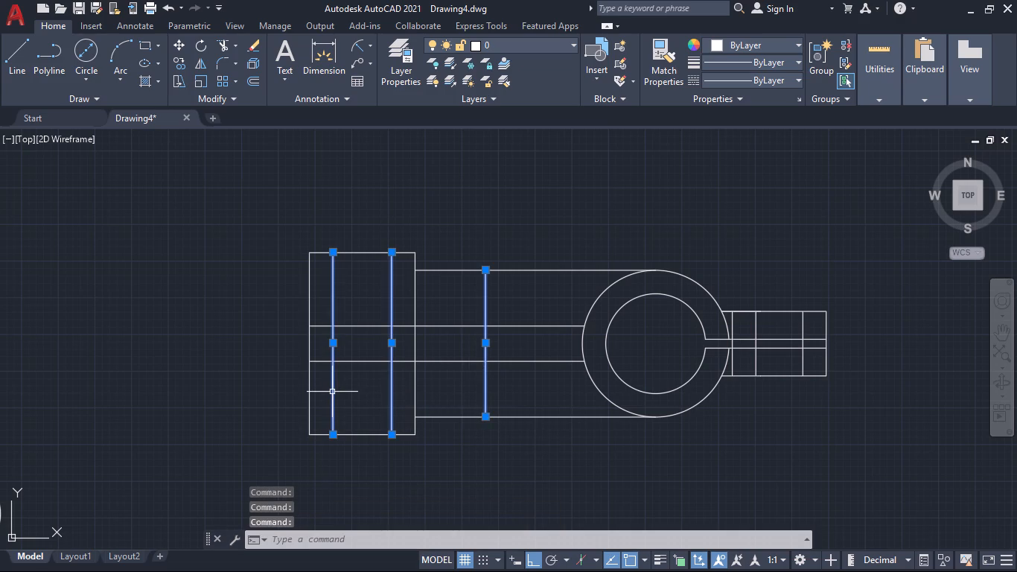
pyautogui.click(442, 363)
pyautogui.click(444, 323)
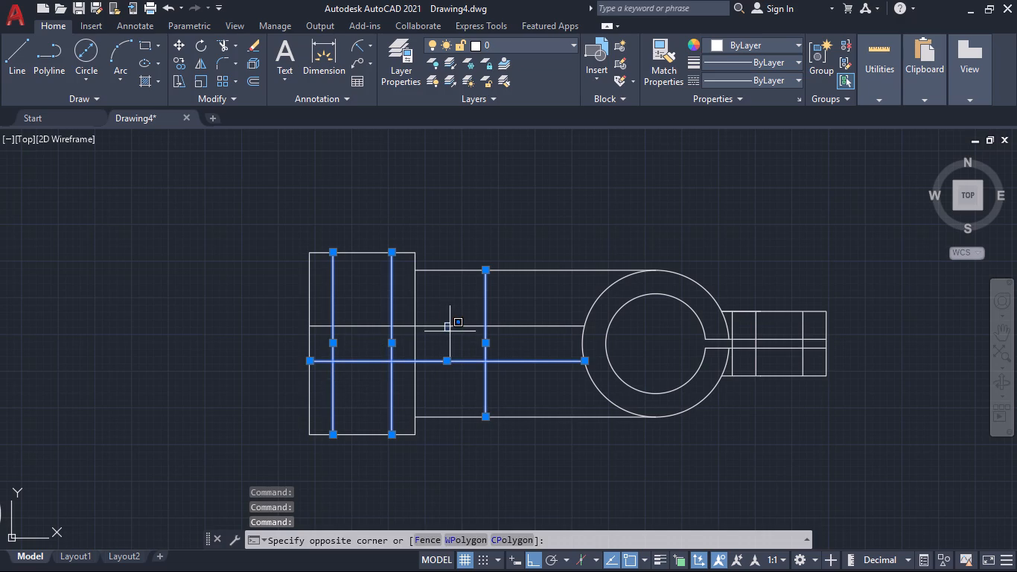
pyautogui.click(450, 332)
pyautogui.click(448, 327)
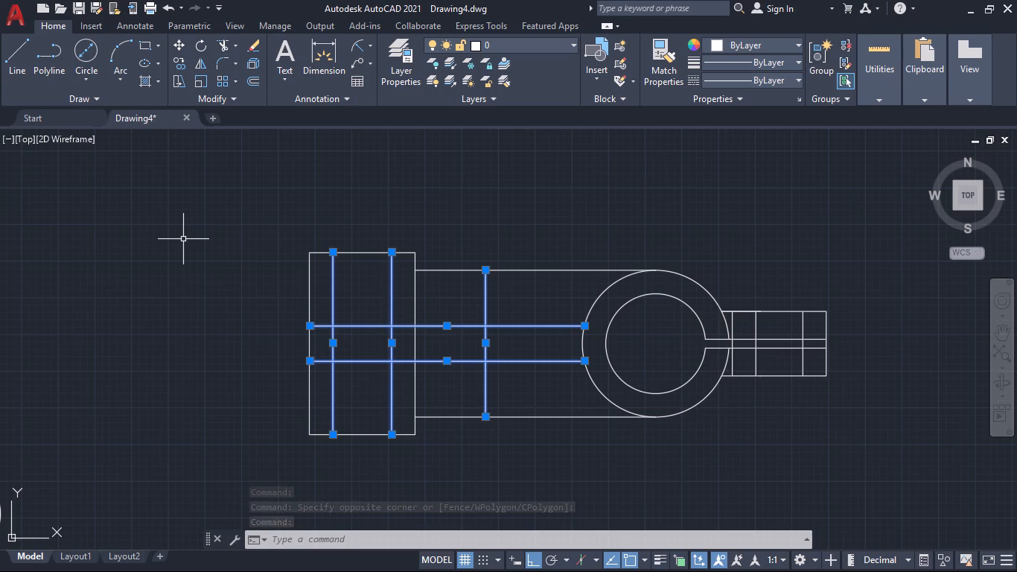
pyautogui.write('pr')
pyautogui.press('Return')
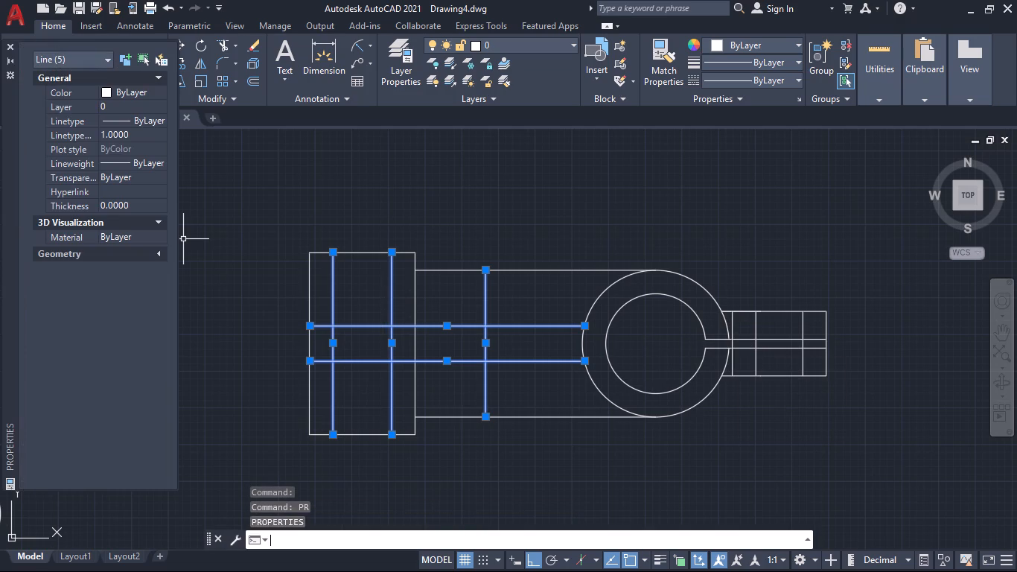
pyautogui.click(109, 118)
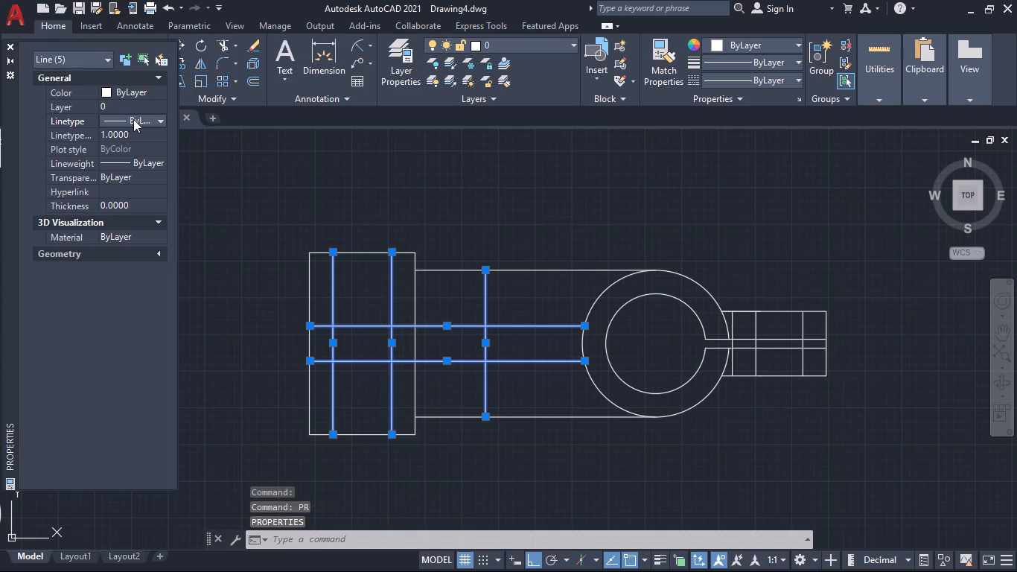
pyautogui.click(159, 119)
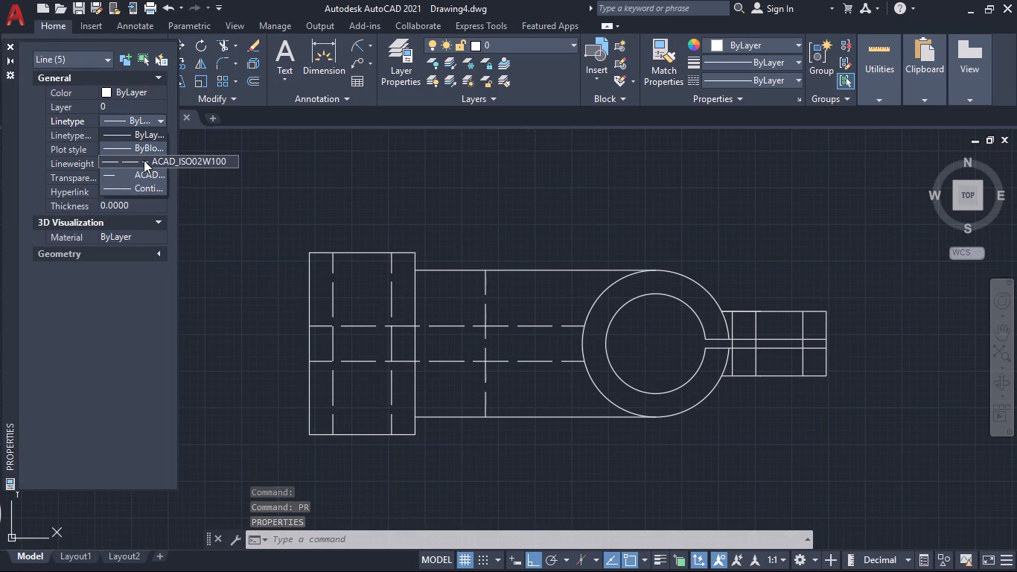
pyautogui.click(144, 160)
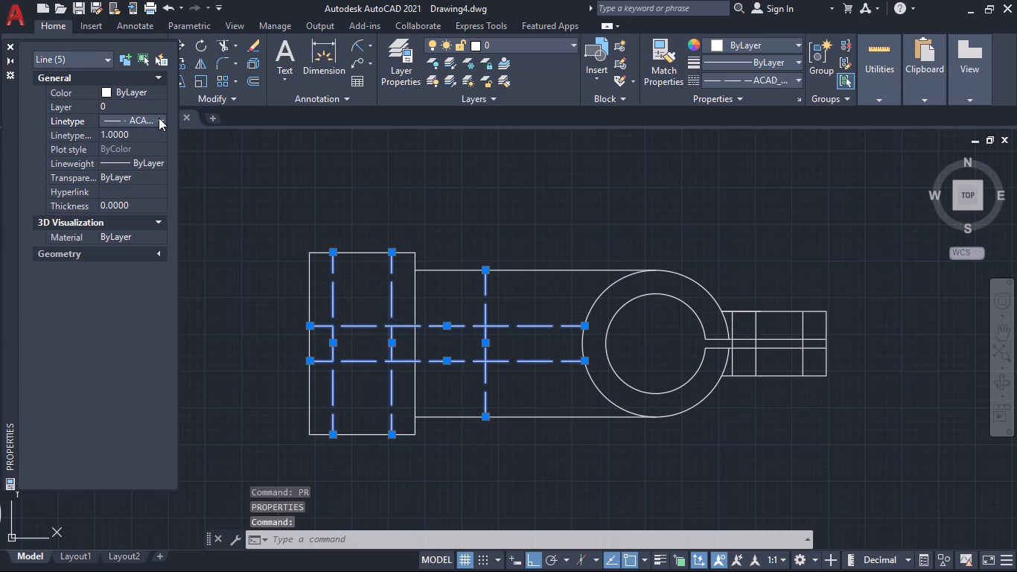
pyautogui.click(159, 118)
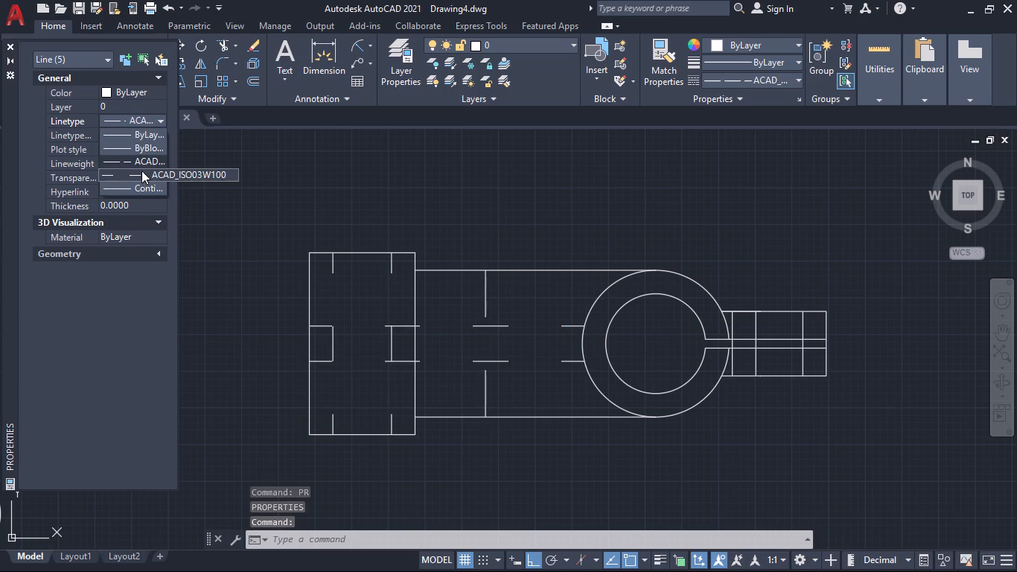
pyautogui.click(141, 159)
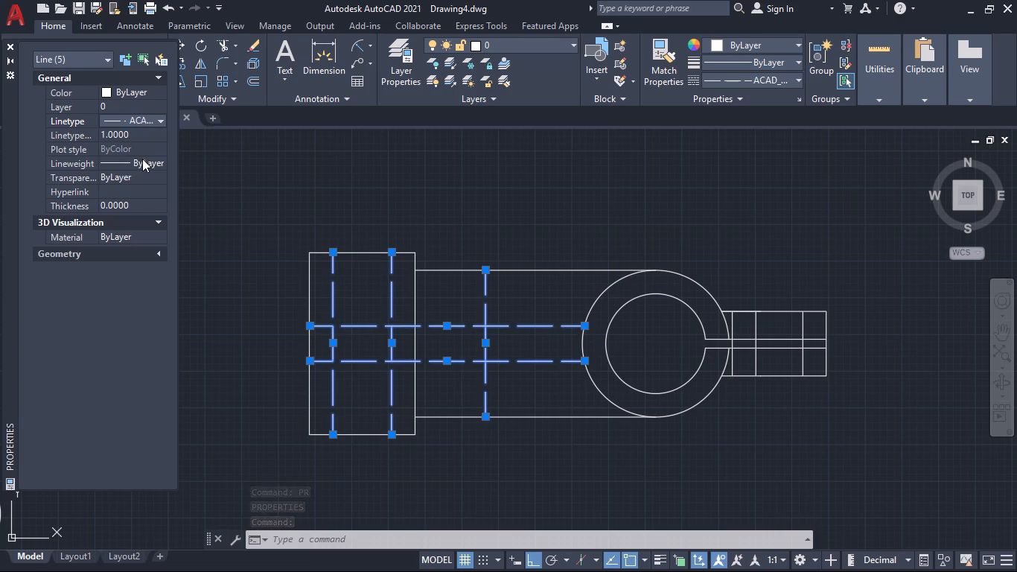
pyautogui.click(8, 46)
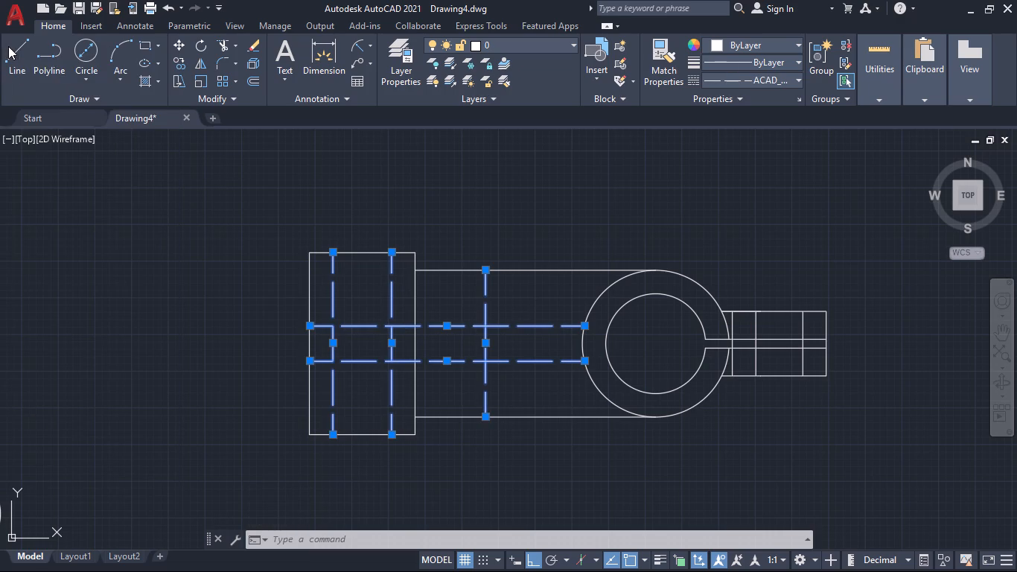
pyautogui.click(200, 191)
pyautogui.press('Escape')
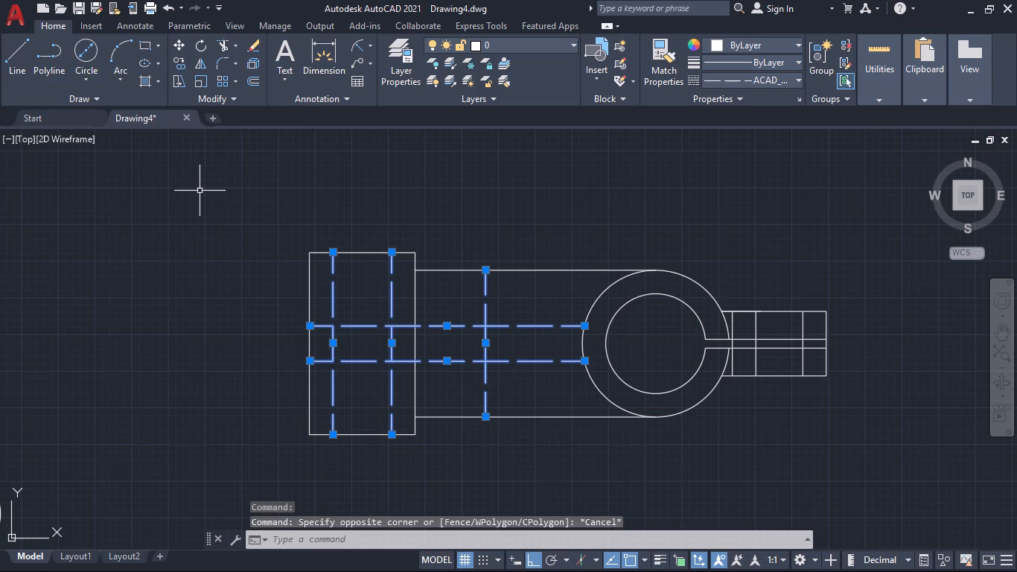
pyautogui.press('Escape')
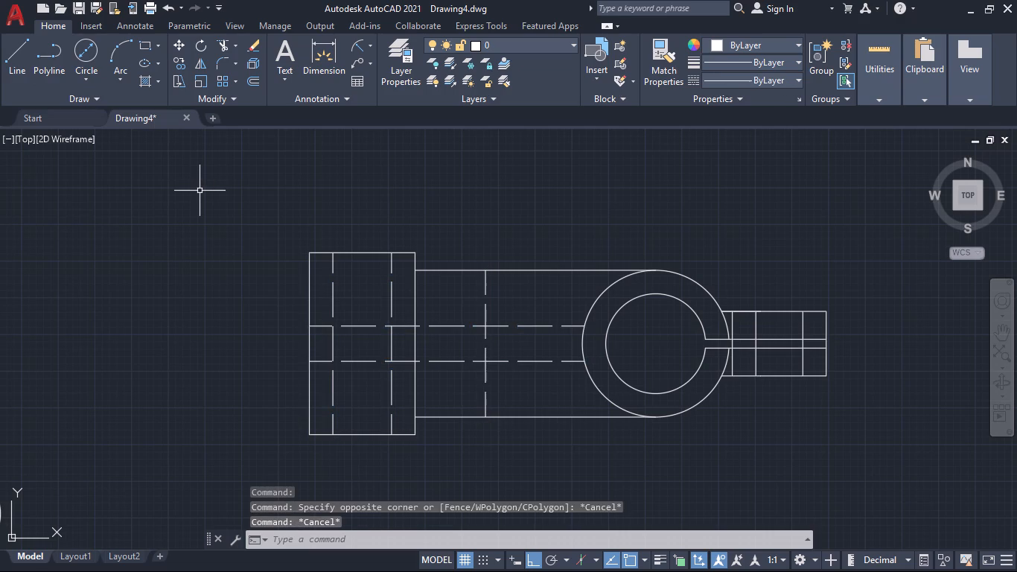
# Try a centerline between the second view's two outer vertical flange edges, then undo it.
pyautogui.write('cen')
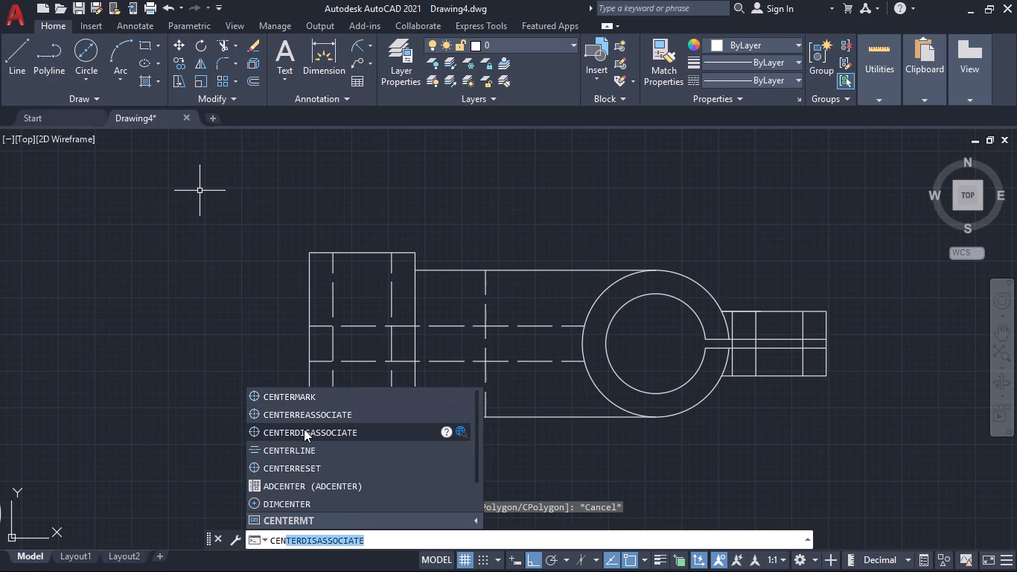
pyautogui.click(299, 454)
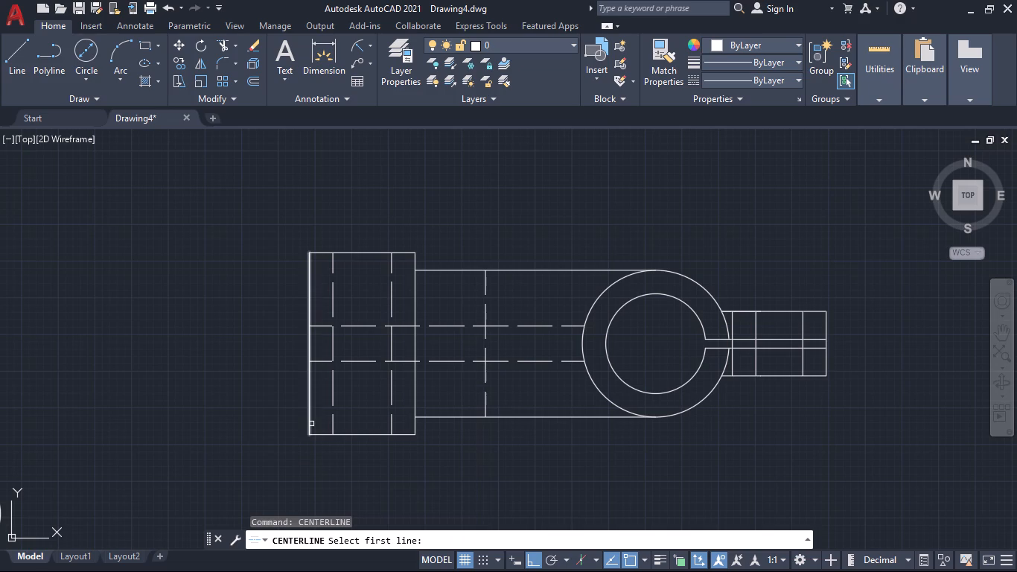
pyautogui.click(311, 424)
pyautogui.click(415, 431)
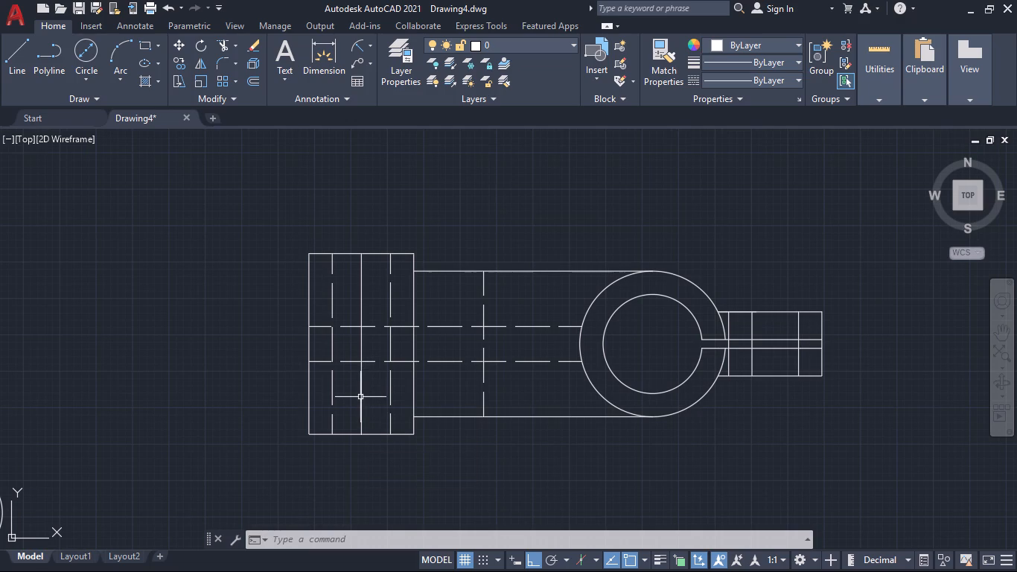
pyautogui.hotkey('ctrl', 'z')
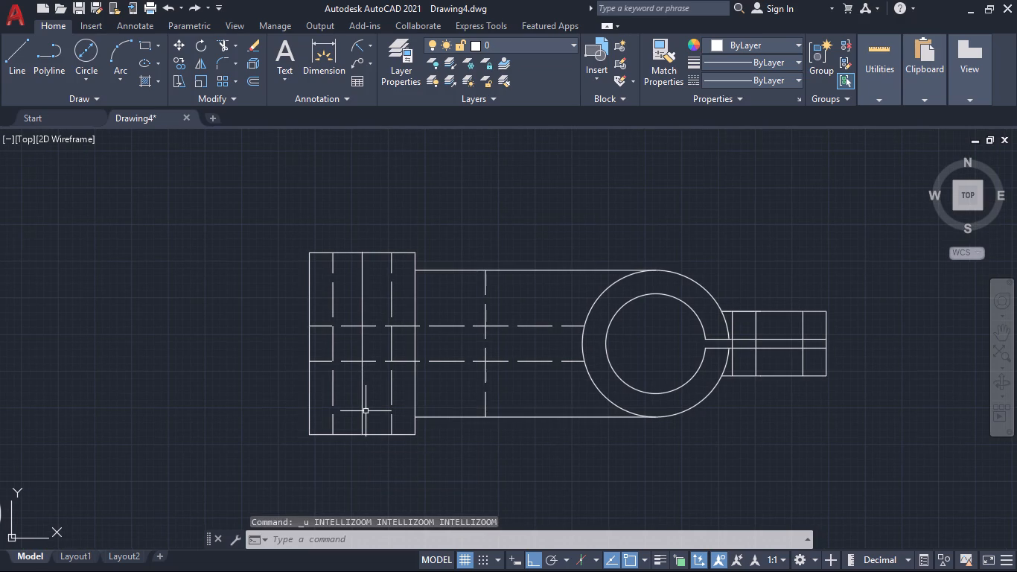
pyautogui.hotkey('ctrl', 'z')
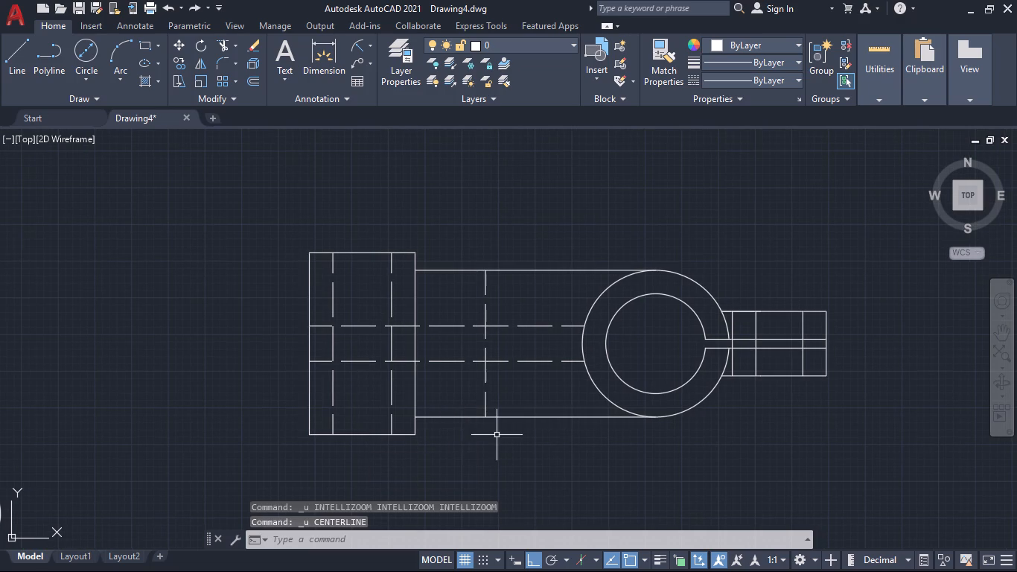
# Add center marks to the second view's outer circle and to the first view's rounded lug and pipe-end outer circle.
pyautogui.write('cen')
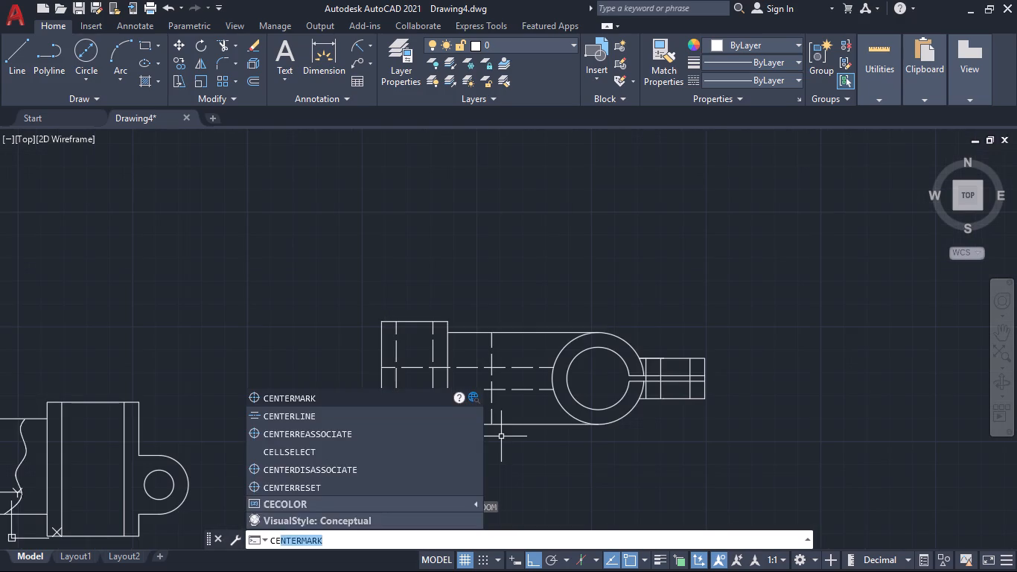
pyautogui.click(377, 396)
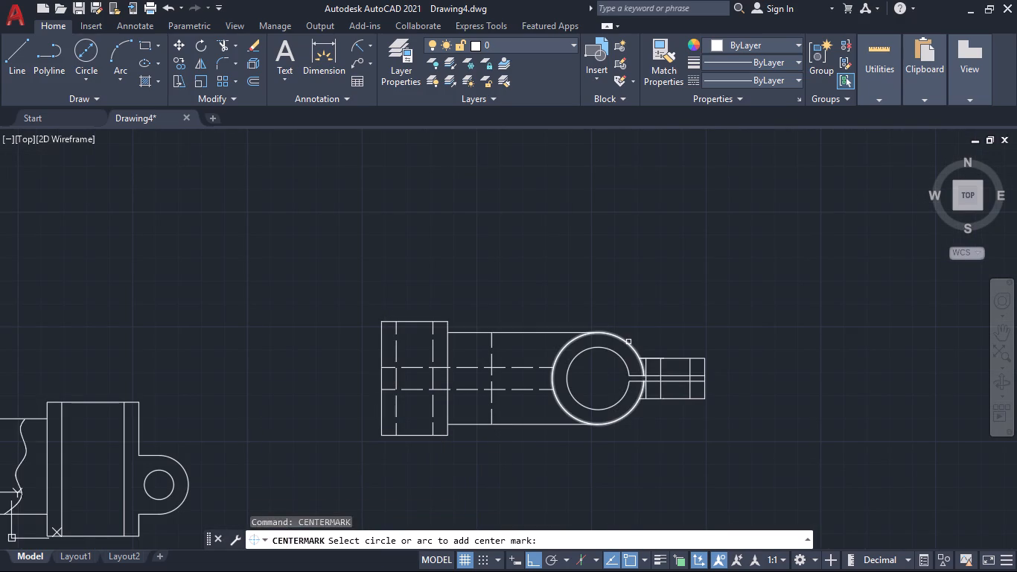
pyautogui.click(628, 342)
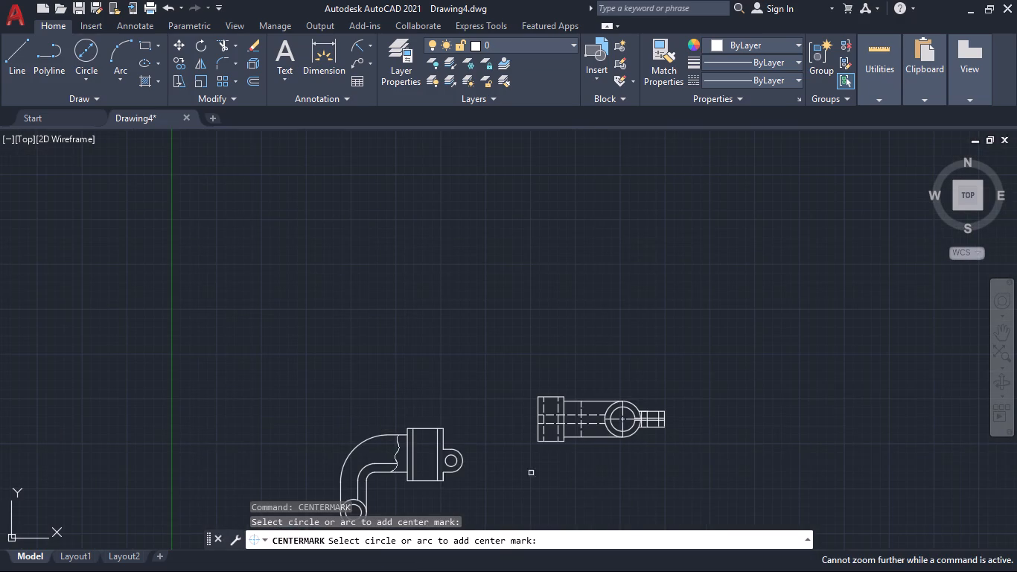
pyautogui.click(480, 443)
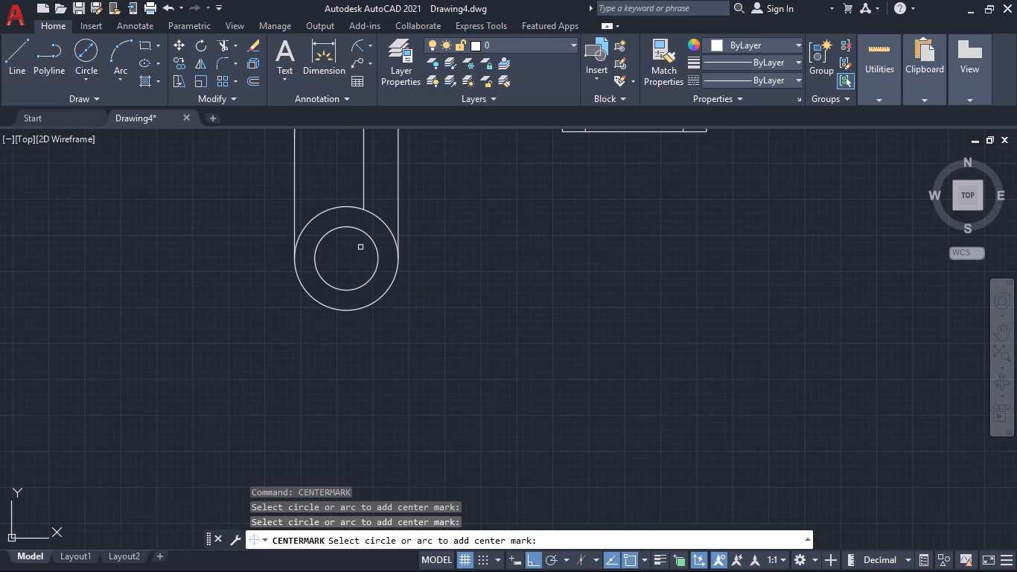
pyautogui.click(399, 269)
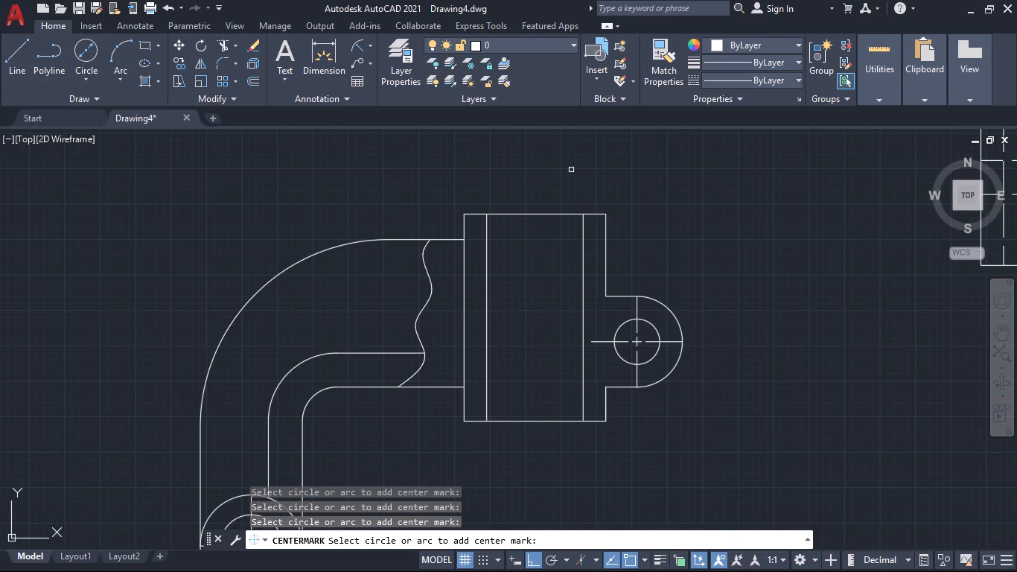
pyautogui.press('Escape')
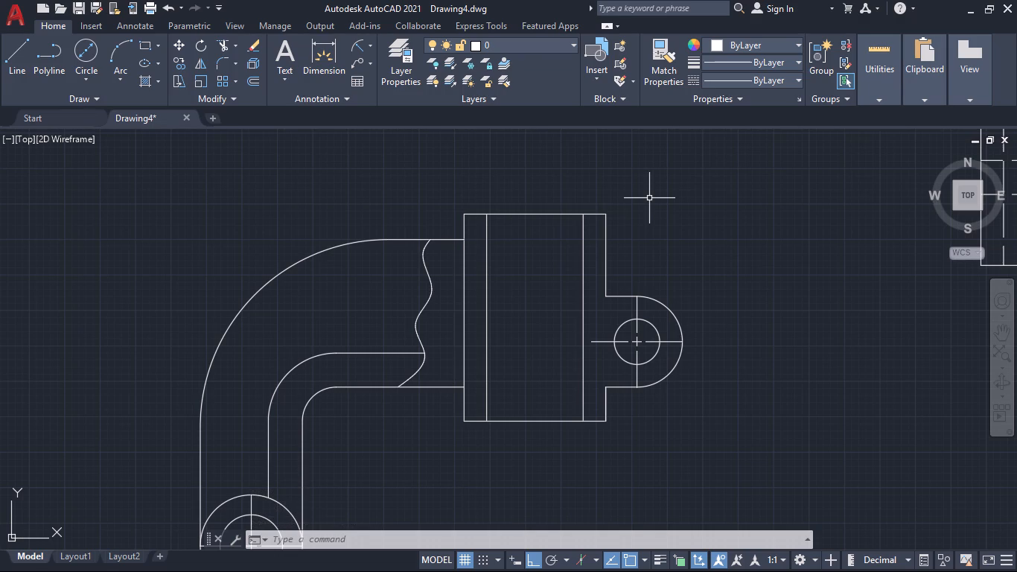
# Trim the first view's block edge where it crosses the pipe, between the pipe's two outer horizontal edges.
pyautogui.write('tr')
pyautogui.press('Return')
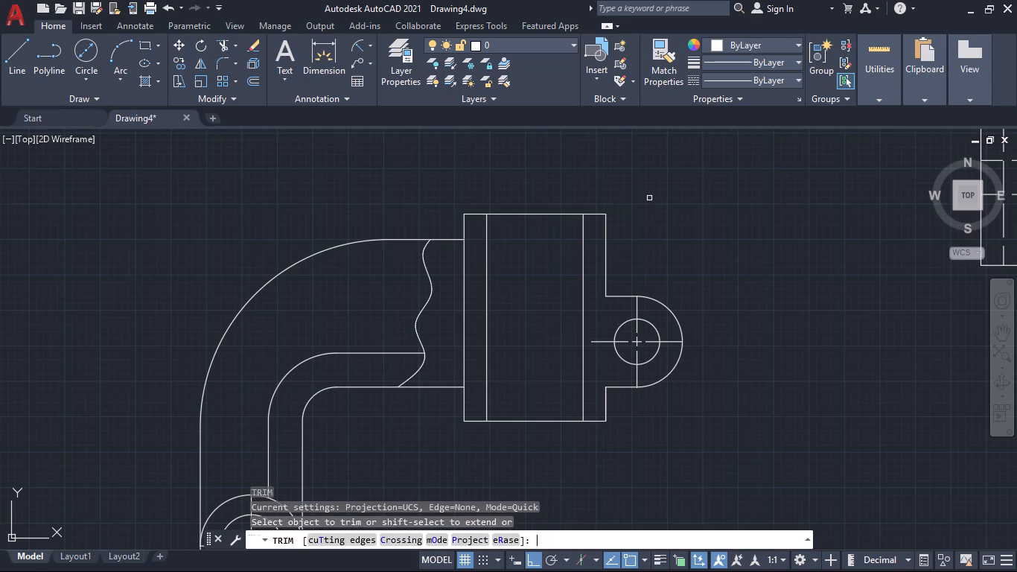
pyautogui.click(466, 292)
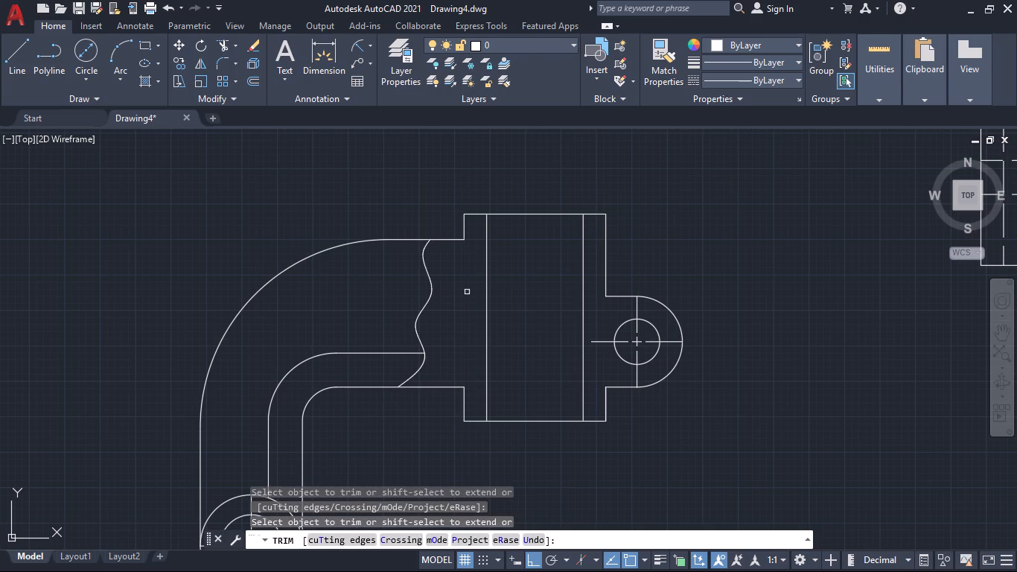
pyautogui.press('Escape')
# Hatch the first view's cut region between the wavy break line and the block's inner vertical line with ANSI31 at scale 25.
pyautogui.press('h')
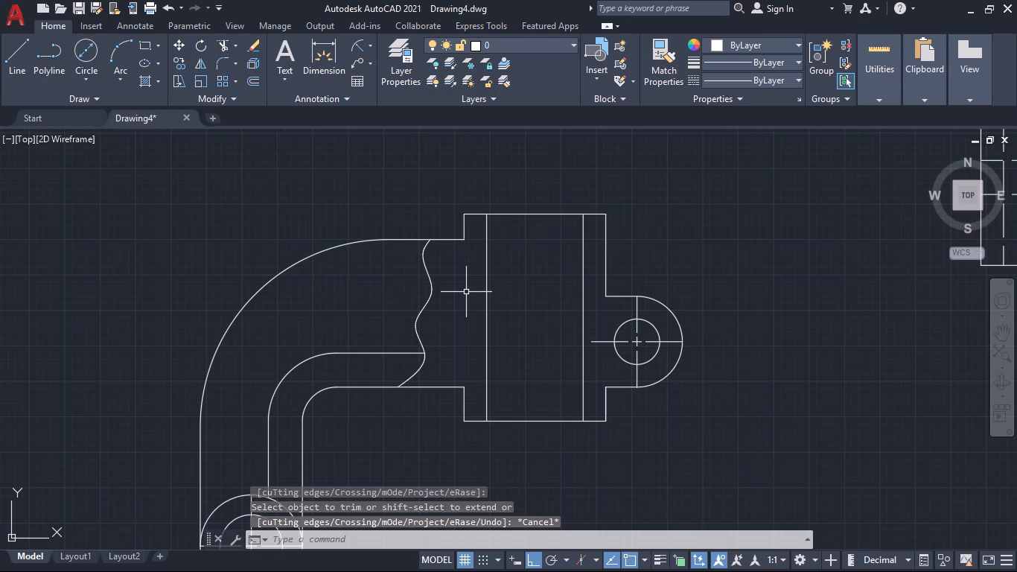
pyautogui.press('Return')
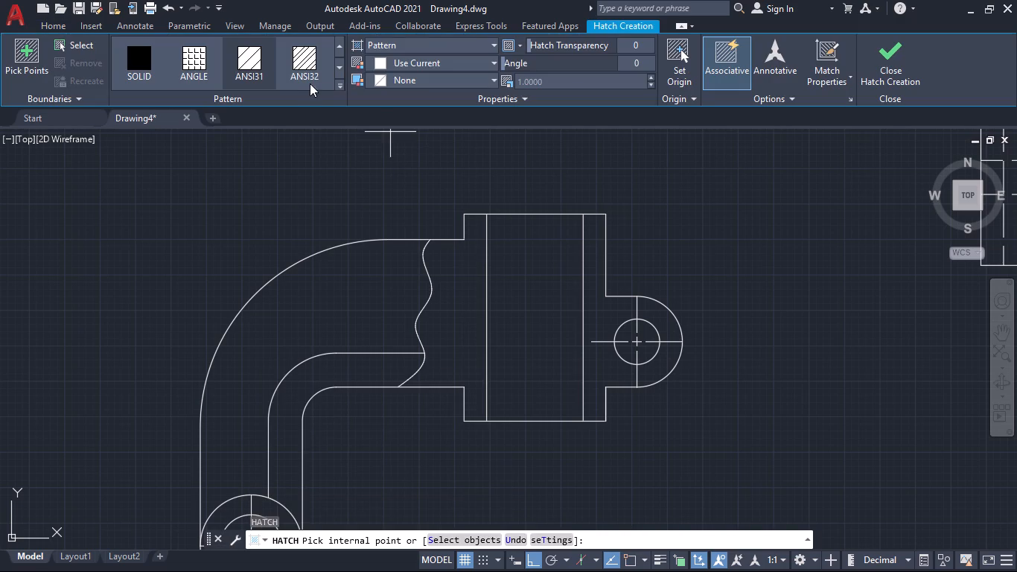
pyautogui.click(473, 276)
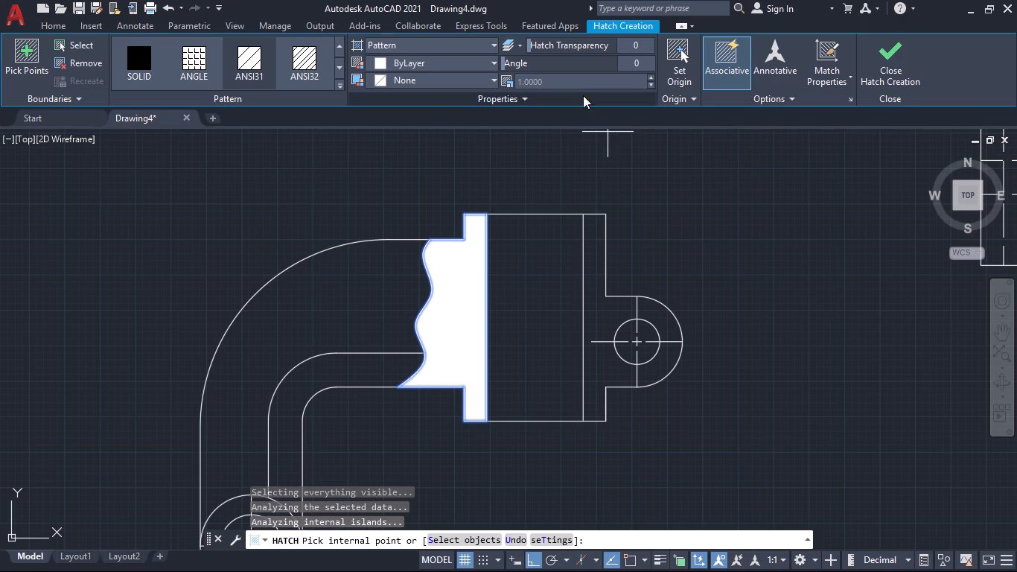
pyautogui.click(568, 83)
pyautogui.click(568, 83)
pyautogui.write('25')
pyautogui.press('Return')
pyautogui.press('Return')
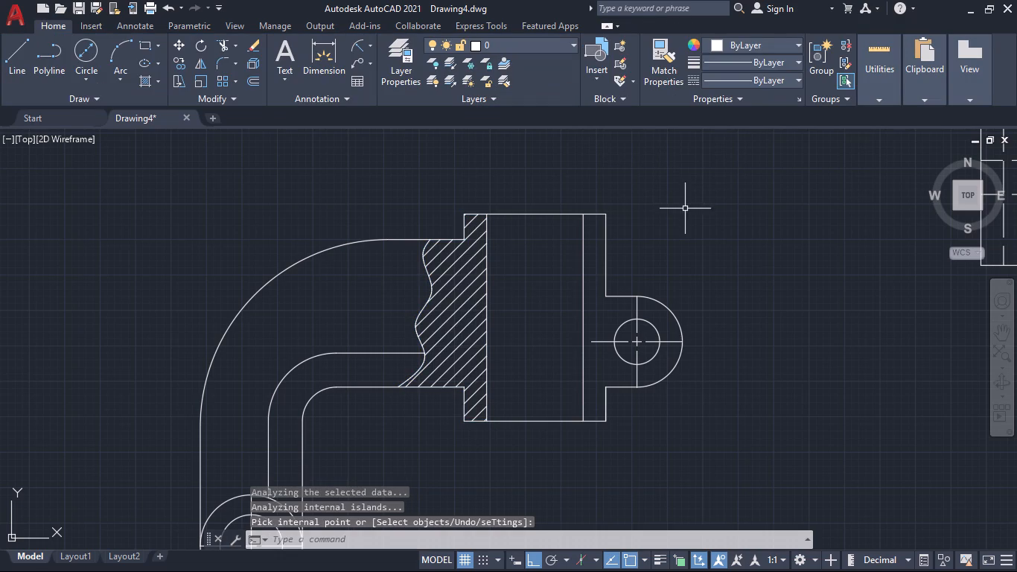
# Add a centerline between the two inner vertical lines of the first view's block.
pyautogui.write('cen')
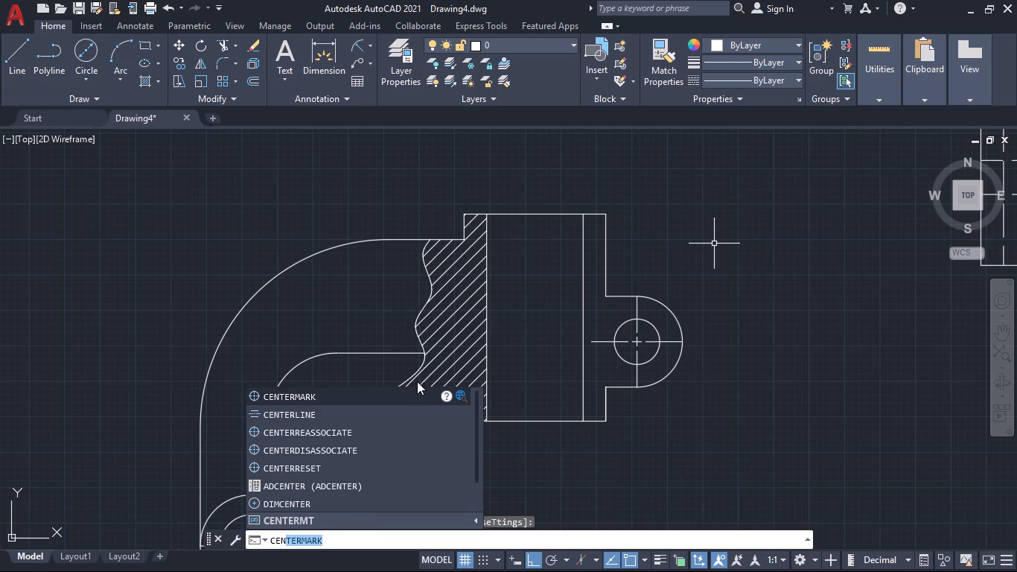
pyautogui.click(364, 408)
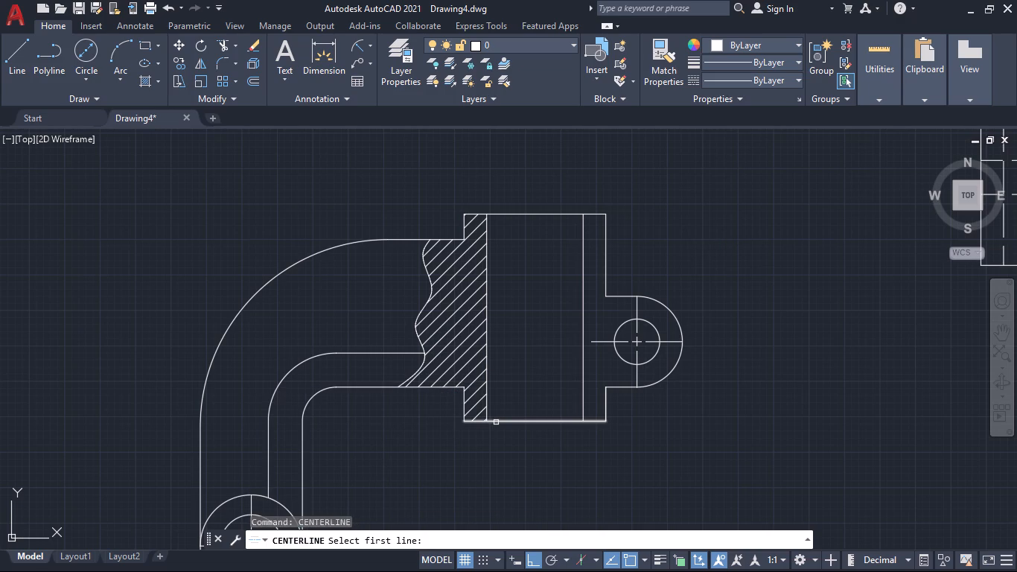
pyautogui.click(487, 394)
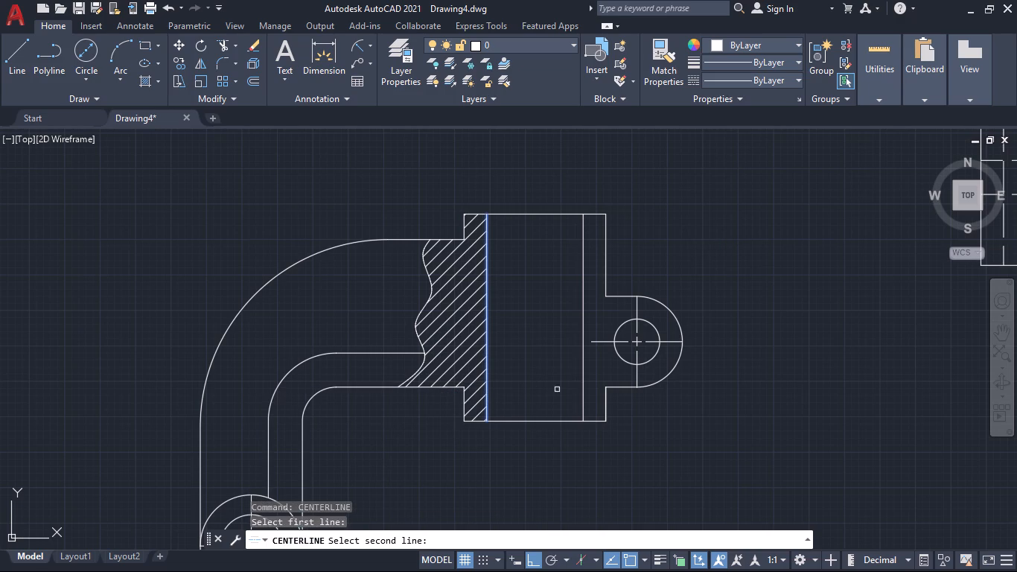
pyautogui.click(583, 388)
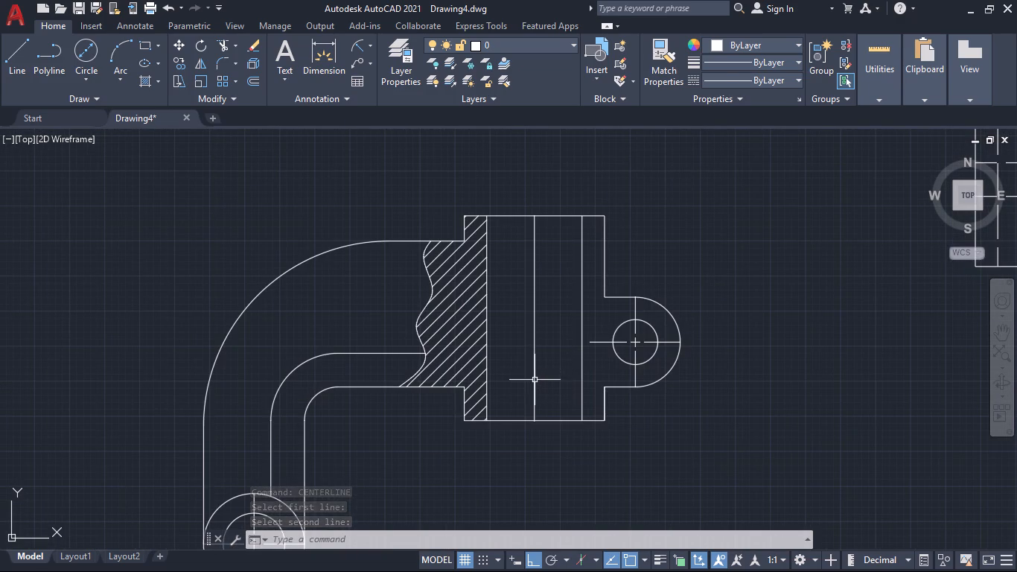
# Set the start extension of the block's new centerline to 1 in its properties.
pyautogui.click(535, 381)
pyautogui.write('pr')
pyautogui.press('Return')
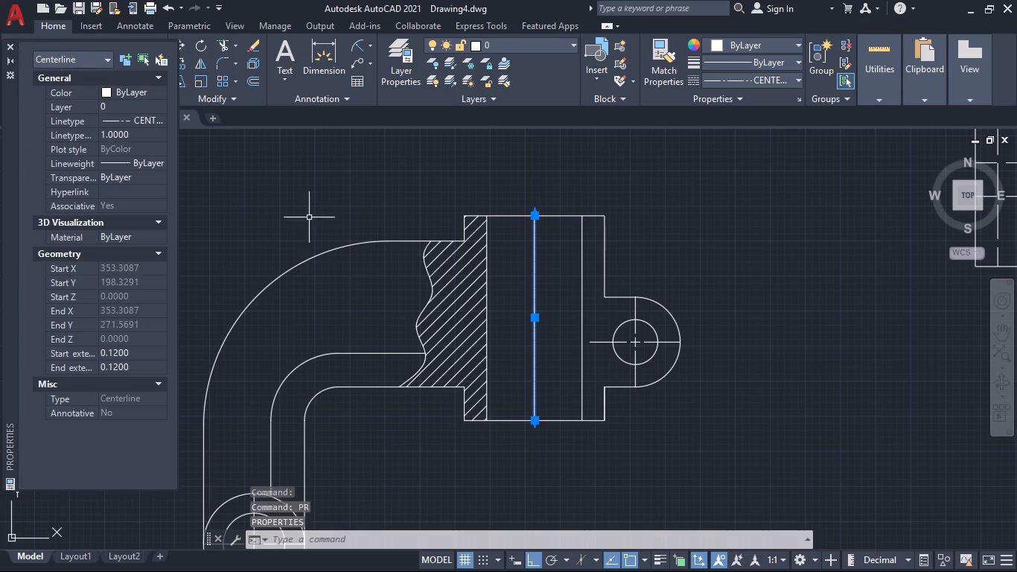
pyautogui.click(142, 353)
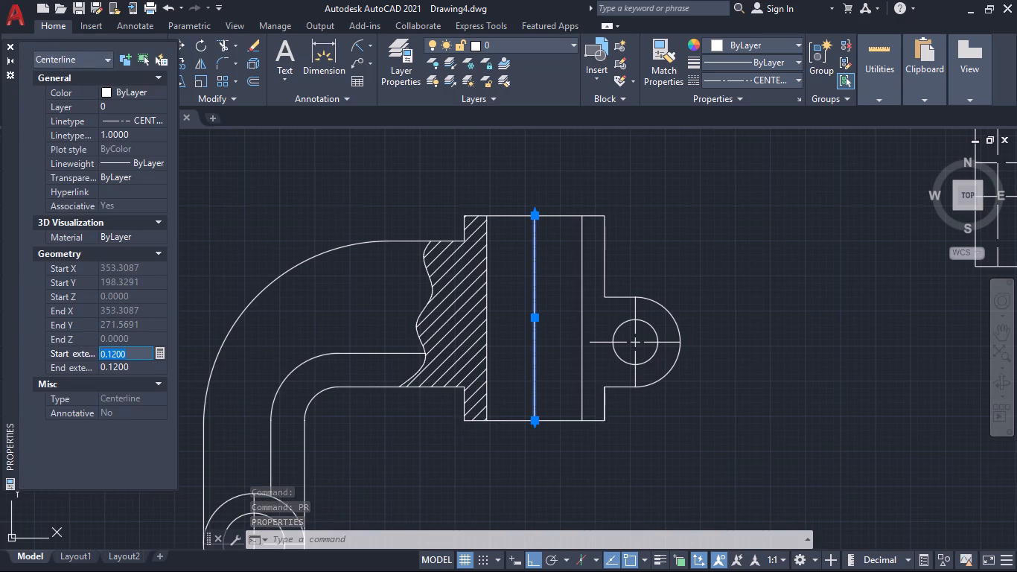
pyautogui.press('1')
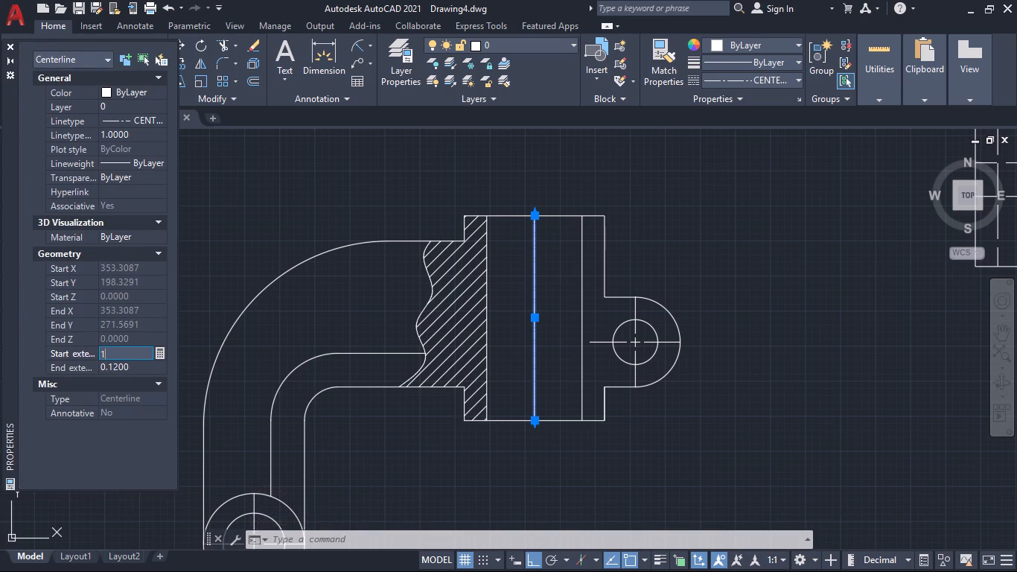
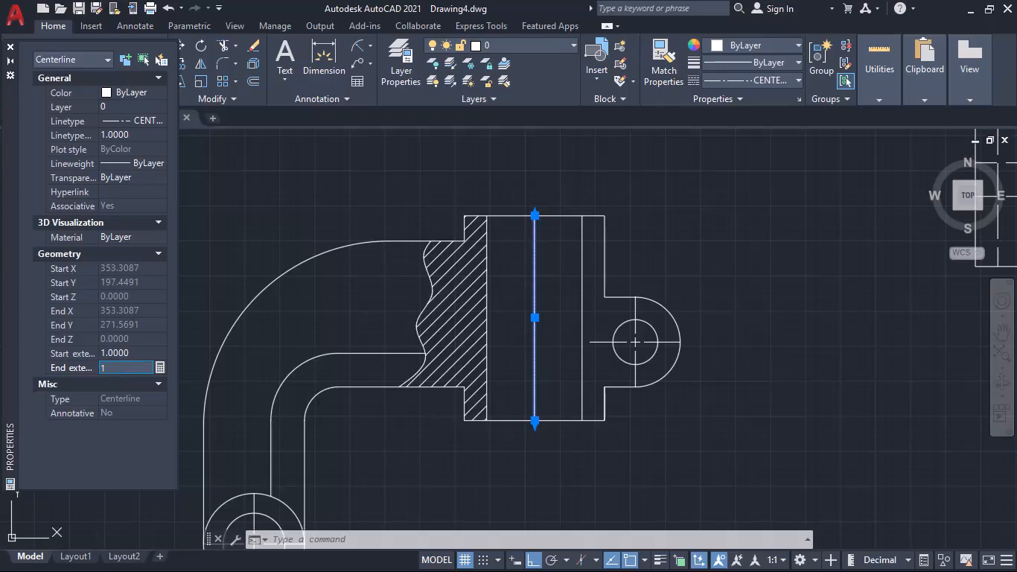
# Set the end extension of the first view's block centerline to 1 and clear the selection.
pyautogui.press('Return')
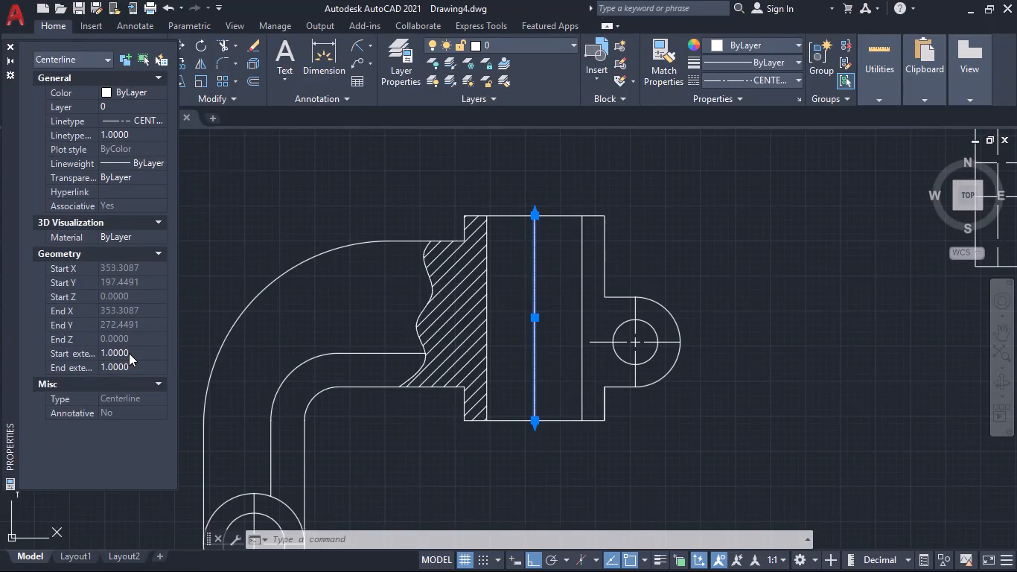
pyautogui.click(526, 460)
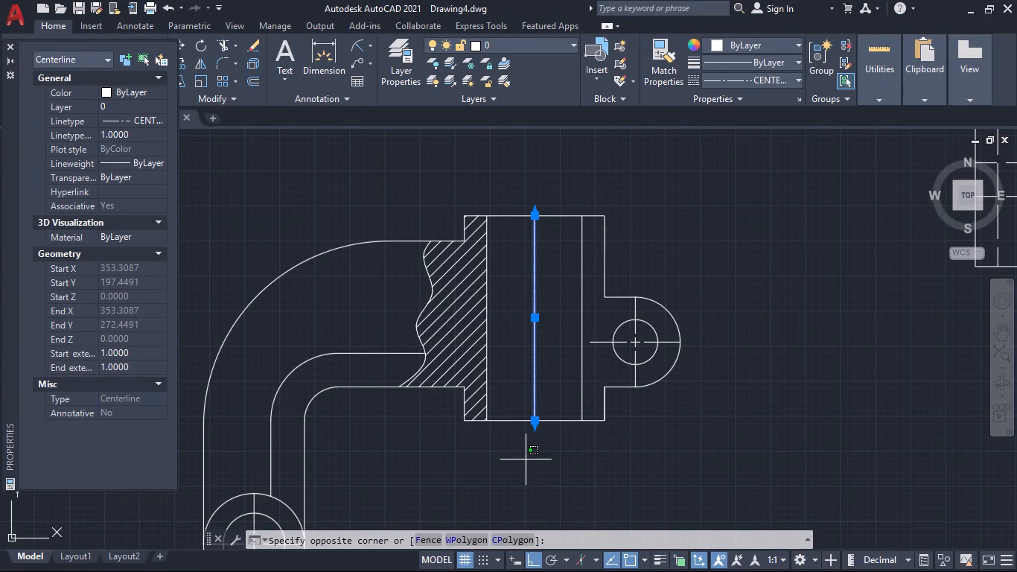
pyautogui.click(592, 474)
pyautogui.press('`')
pyautogui.press('Escape')
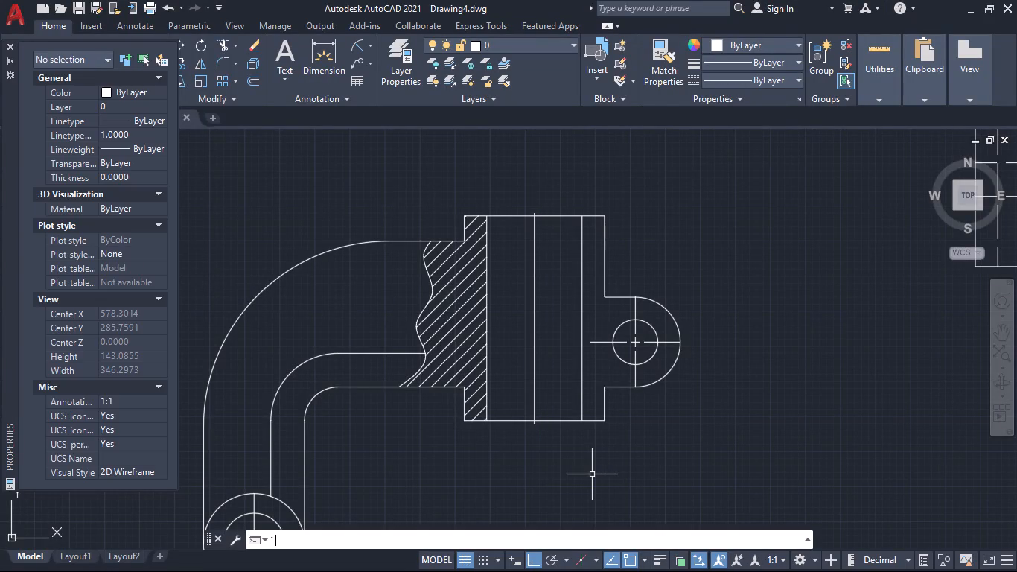
pyautogui.press('Escape')
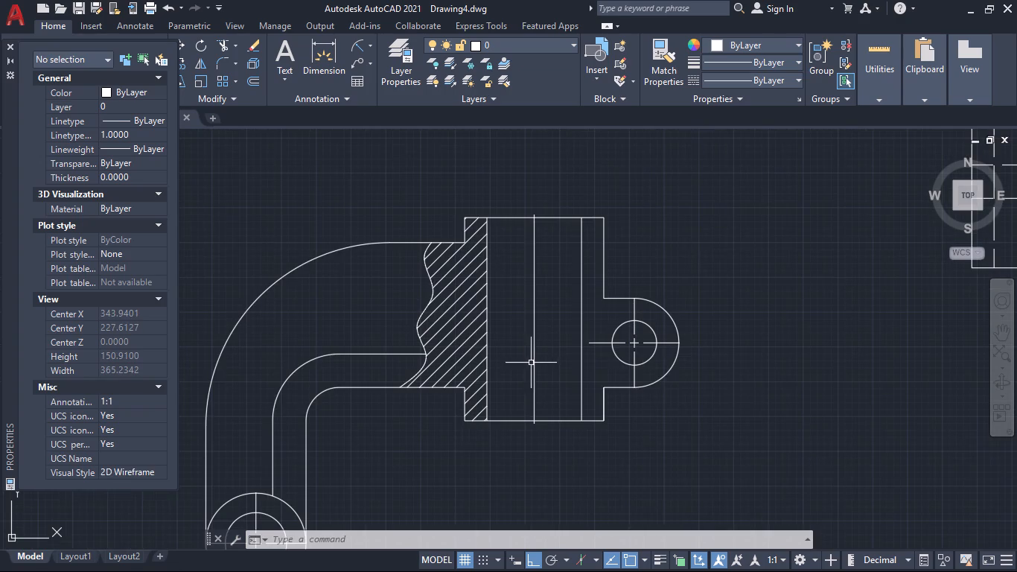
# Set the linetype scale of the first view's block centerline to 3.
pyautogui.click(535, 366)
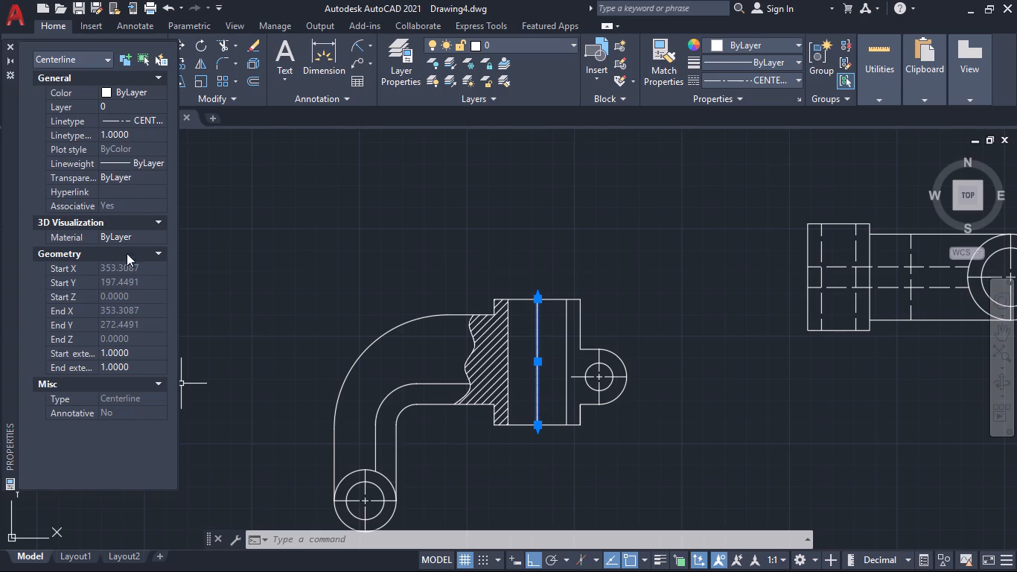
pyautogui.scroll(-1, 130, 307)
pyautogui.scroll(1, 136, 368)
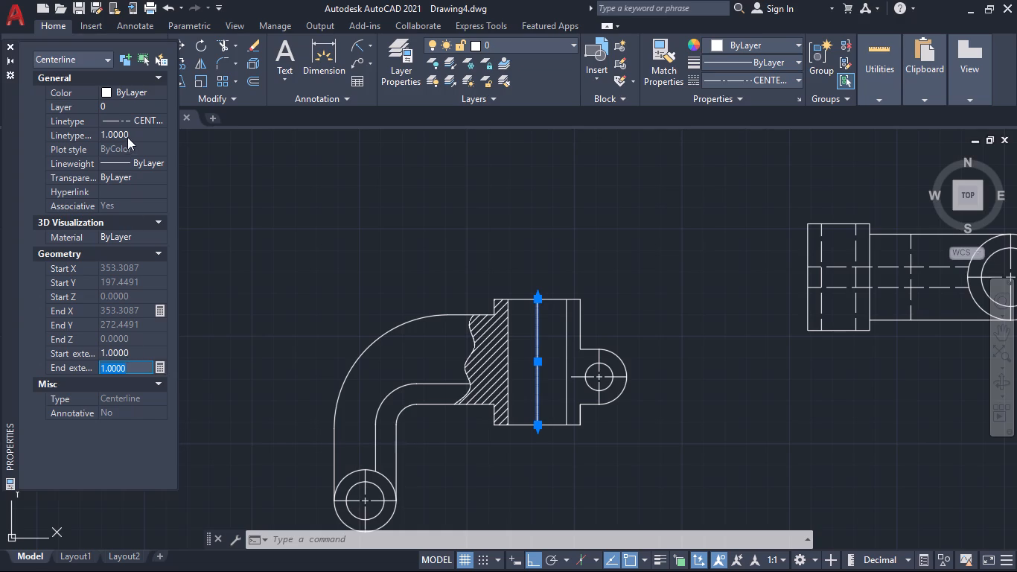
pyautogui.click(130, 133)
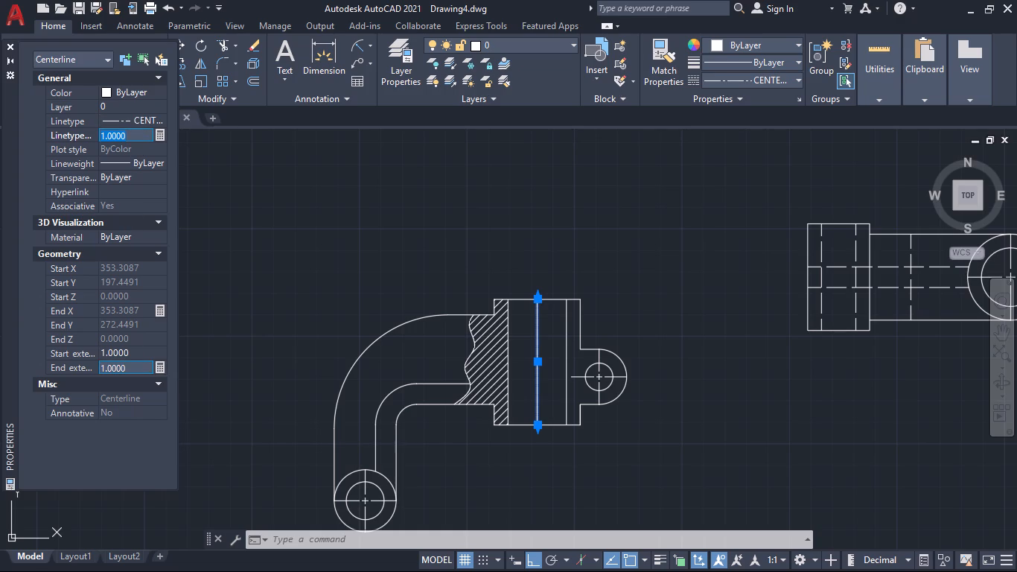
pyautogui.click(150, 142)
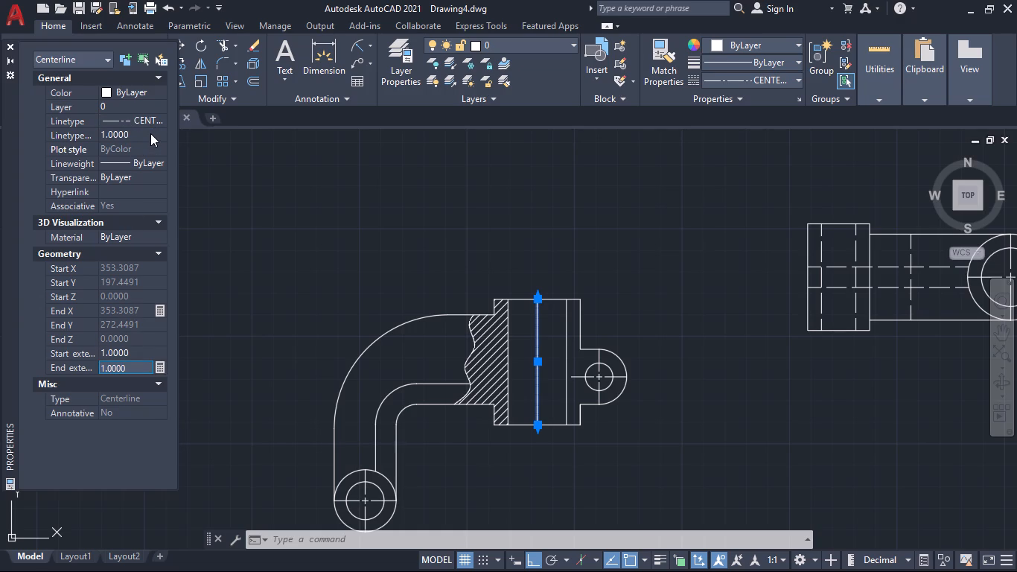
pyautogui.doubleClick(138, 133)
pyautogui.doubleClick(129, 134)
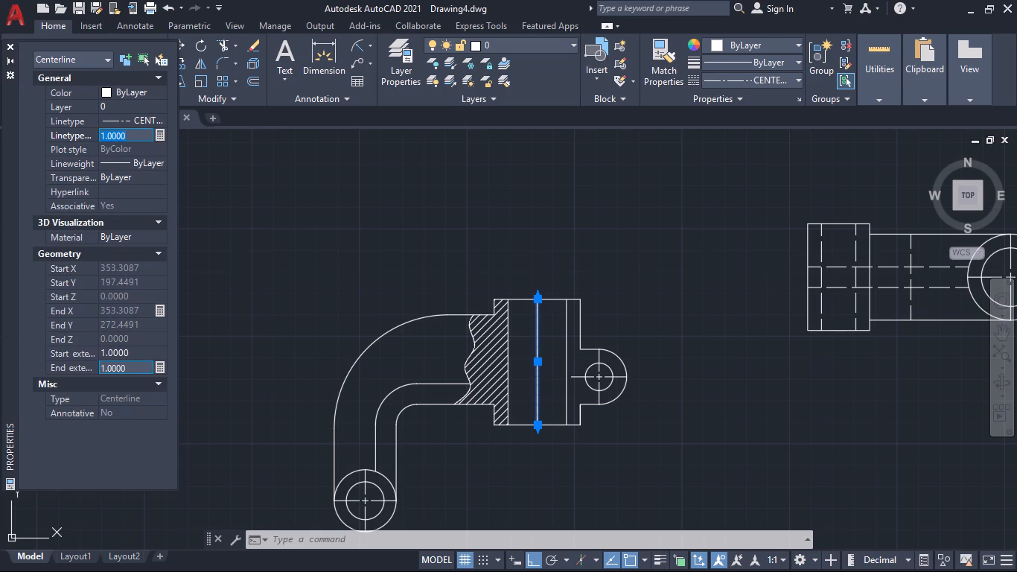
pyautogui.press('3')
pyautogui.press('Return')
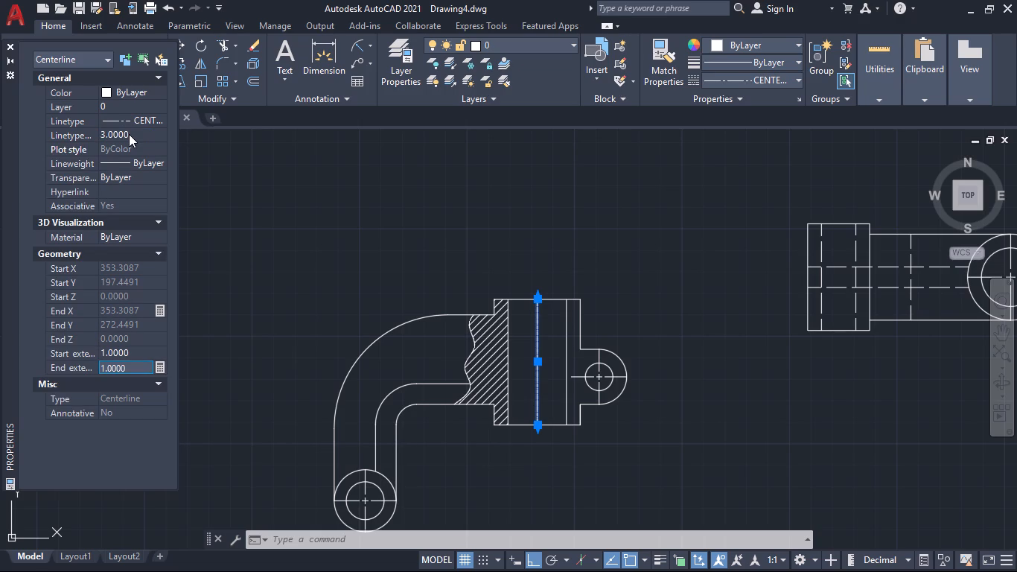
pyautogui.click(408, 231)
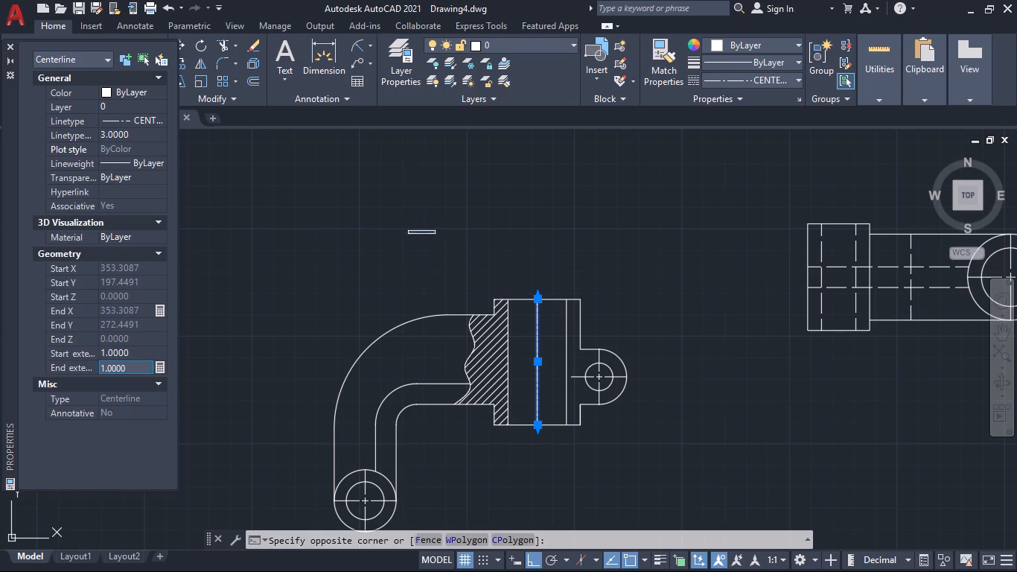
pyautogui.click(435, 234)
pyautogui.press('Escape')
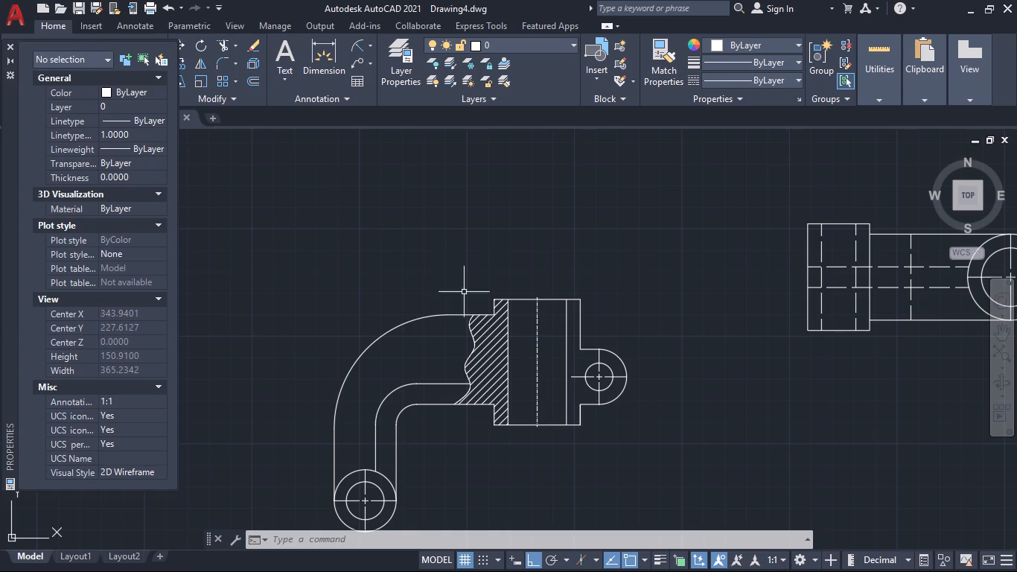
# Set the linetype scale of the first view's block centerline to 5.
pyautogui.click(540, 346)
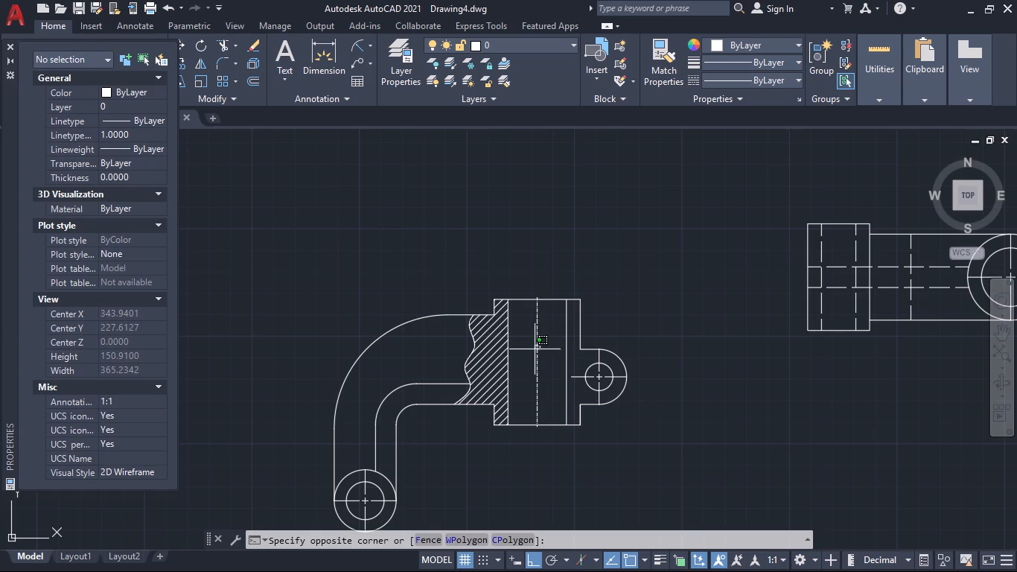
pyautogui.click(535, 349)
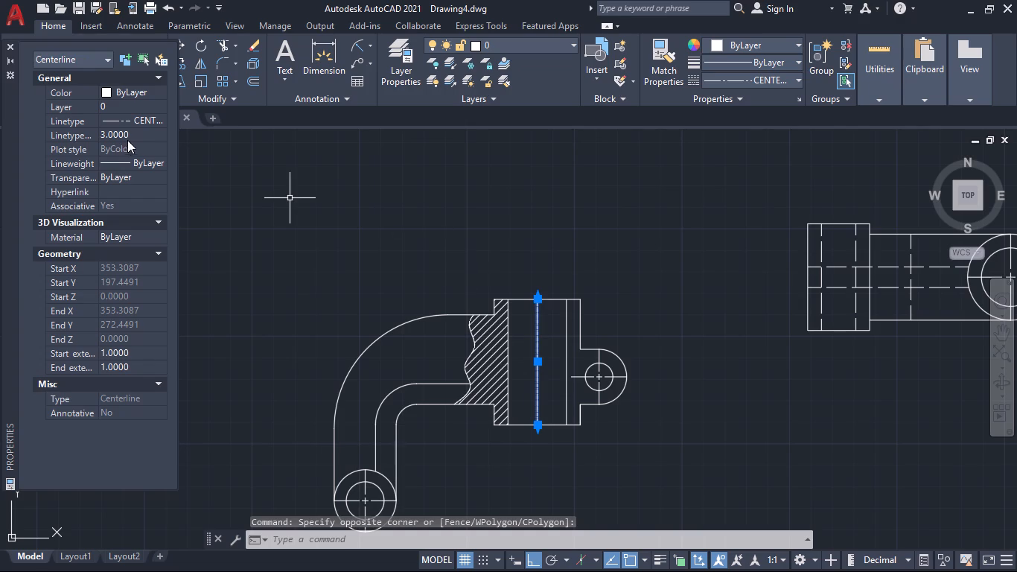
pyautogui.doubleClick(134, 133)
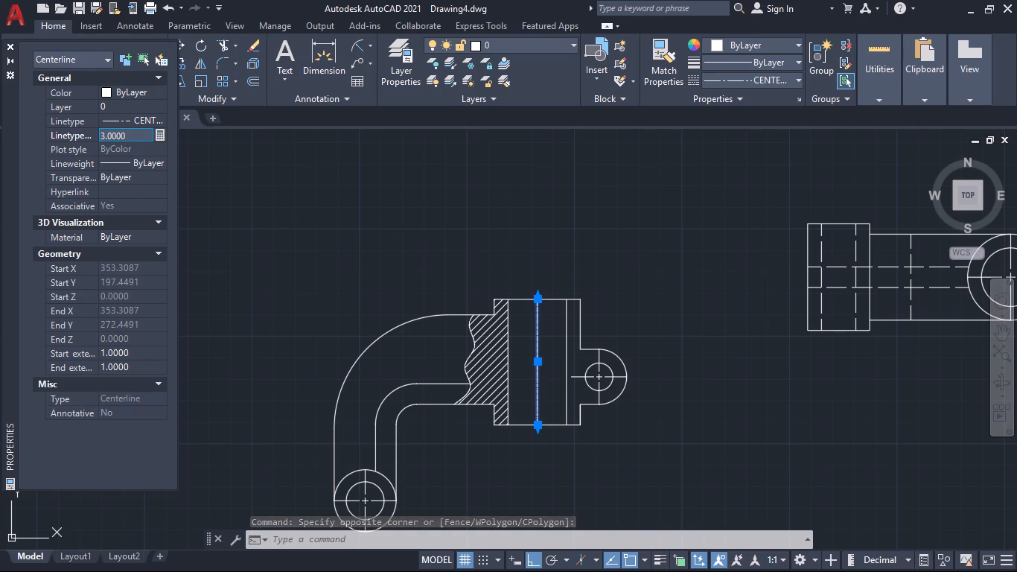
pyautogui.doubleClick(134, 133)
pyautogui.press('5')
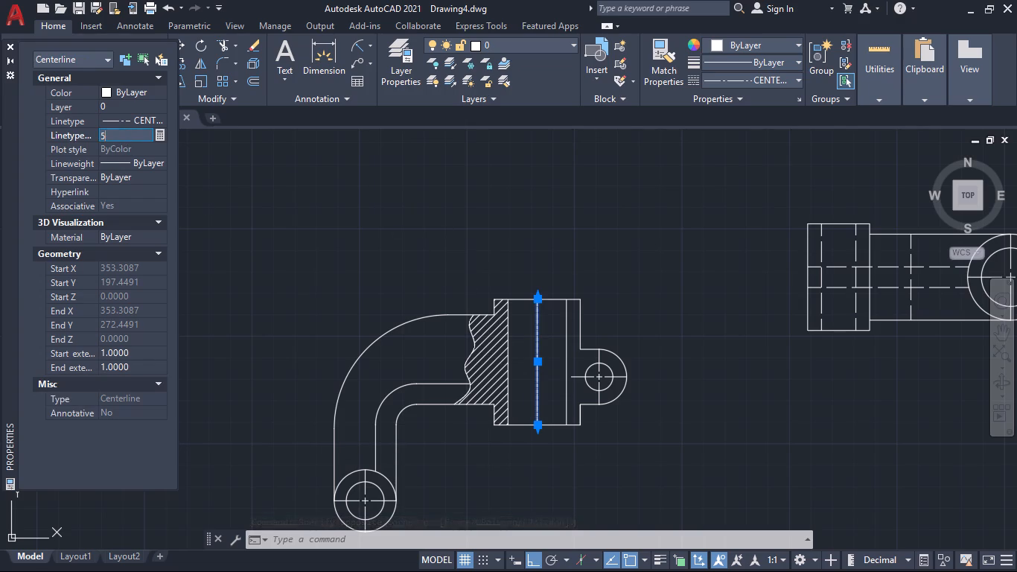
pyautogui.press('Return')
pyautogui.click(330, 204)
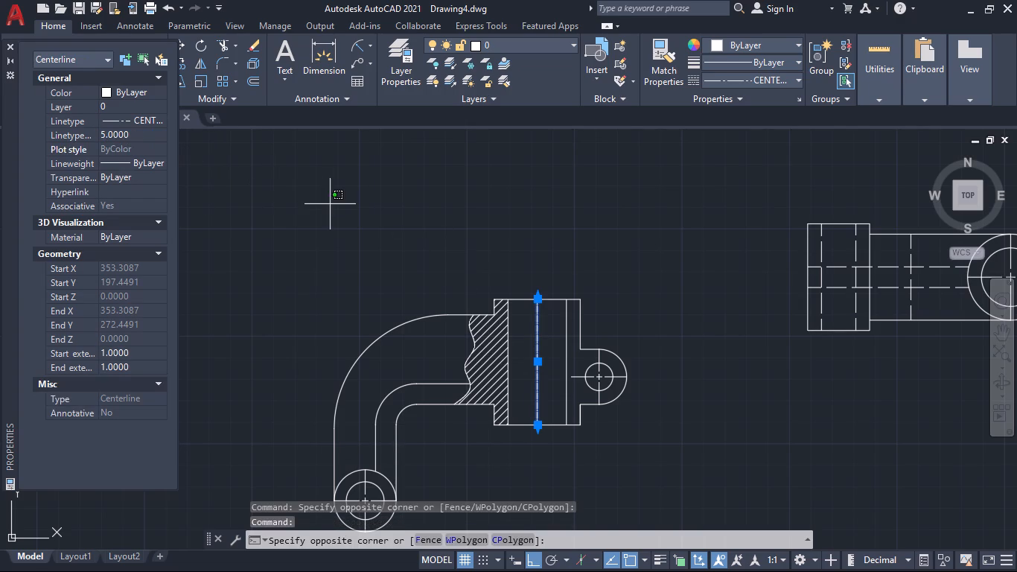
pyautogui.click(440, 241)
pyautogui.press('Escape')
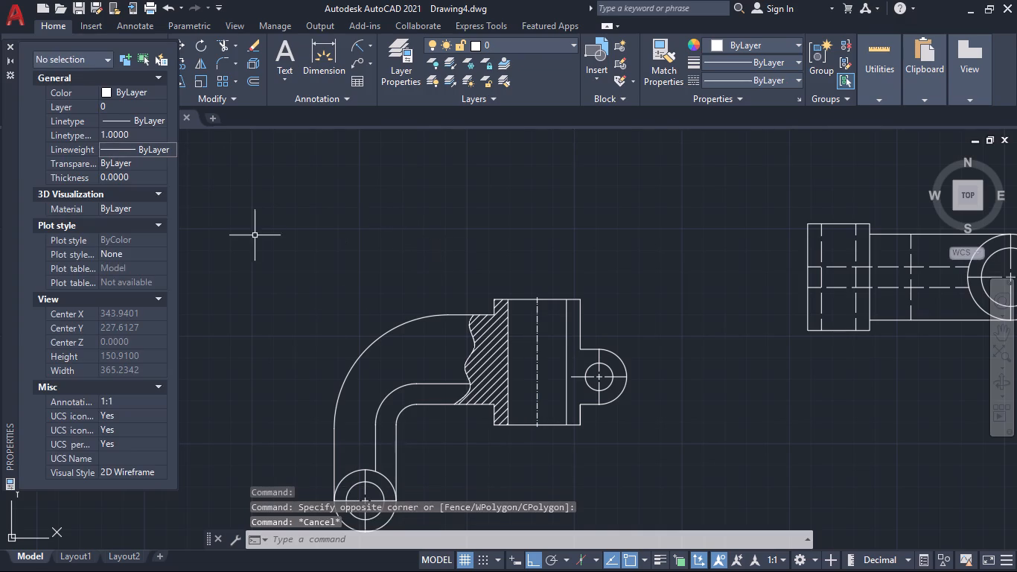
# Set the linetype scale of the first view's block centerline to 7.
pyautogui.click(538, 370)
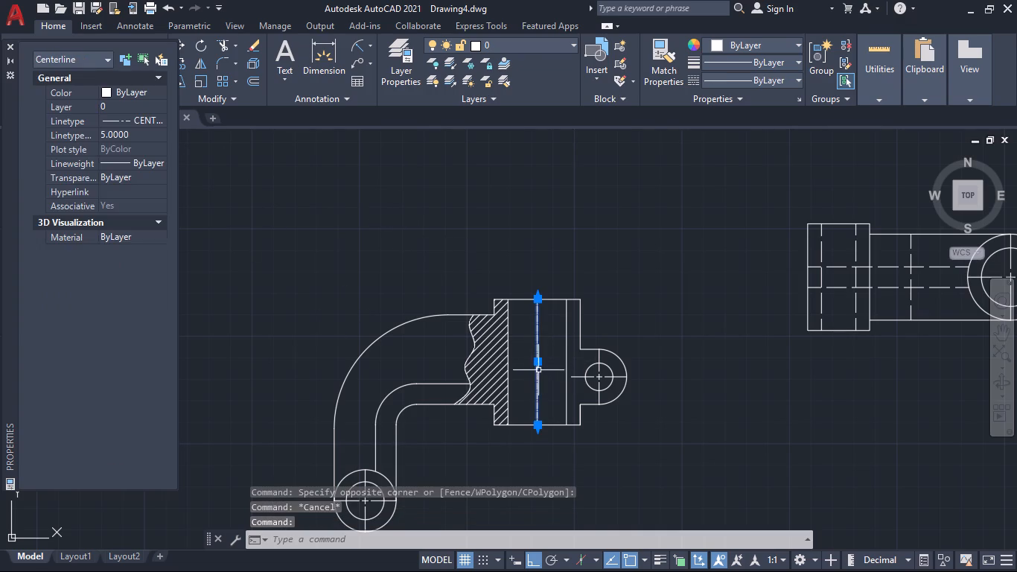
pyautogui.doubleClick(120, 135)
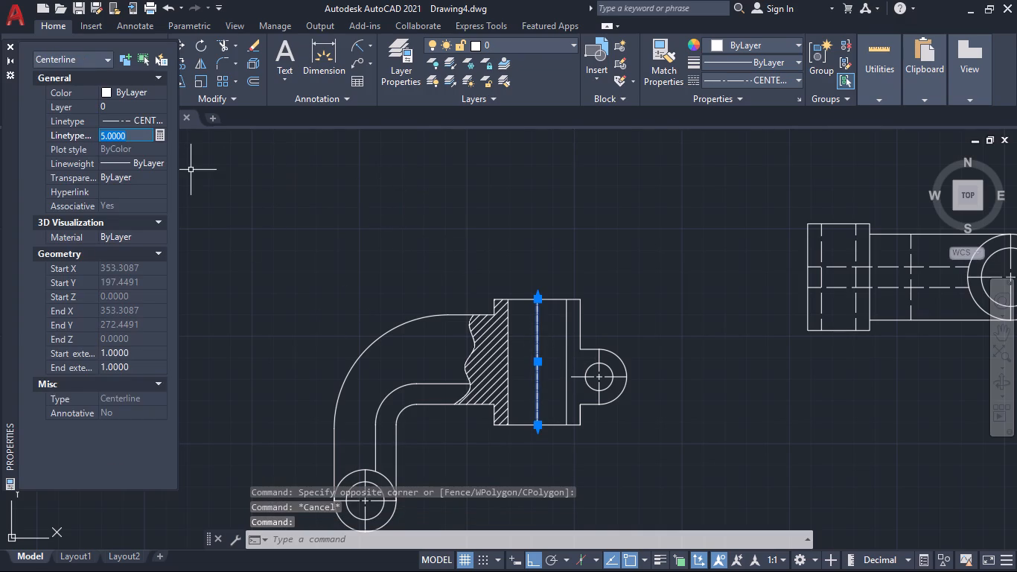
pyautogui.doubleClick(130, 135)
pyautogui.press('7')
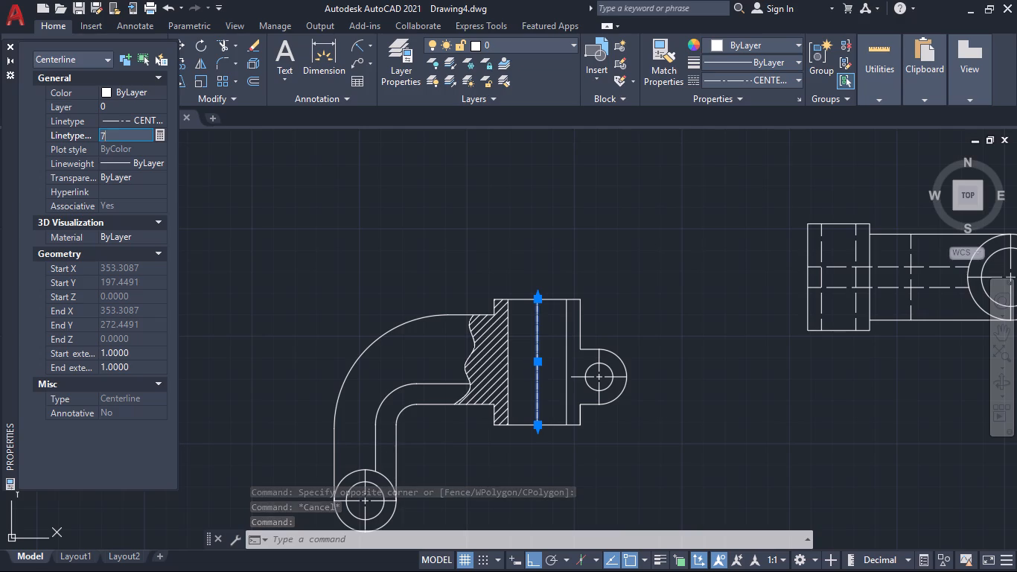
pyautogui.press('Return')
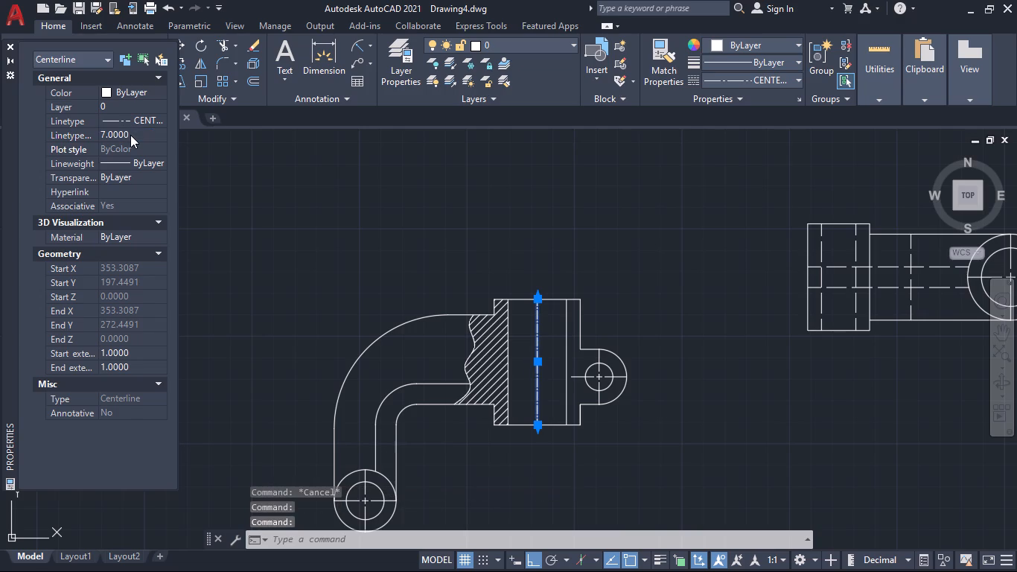
# Set the linetype scale of the first view's block centerline to 8 and close its properties.
pyautogui.doubleClick(128, 135)
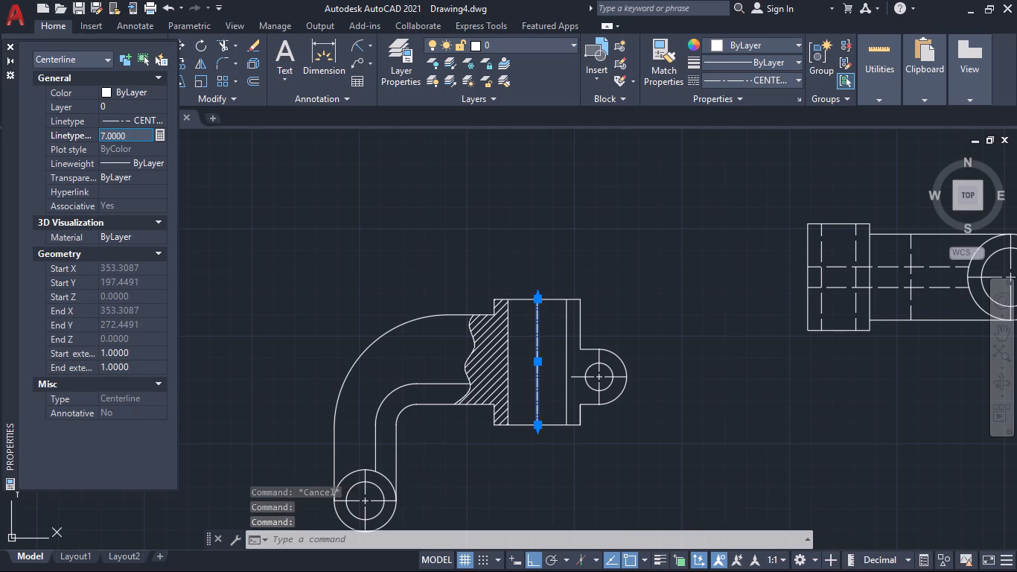
pyautogui.press('BackSpace')
pyautogui.press('BackSpace')
pyautogui.press('BackSpace')
pyautogui.press('BackSpace')
pyautogui.press('BackSpace')
pyautogui.press('BackSpace')
pyautogui.press('BackSpace')
pyautogui.press('BackSpace')
pyautogui.press('BackSpace')
pyautogui.press('BackSpace')
pyautogui.press('BackSpace')
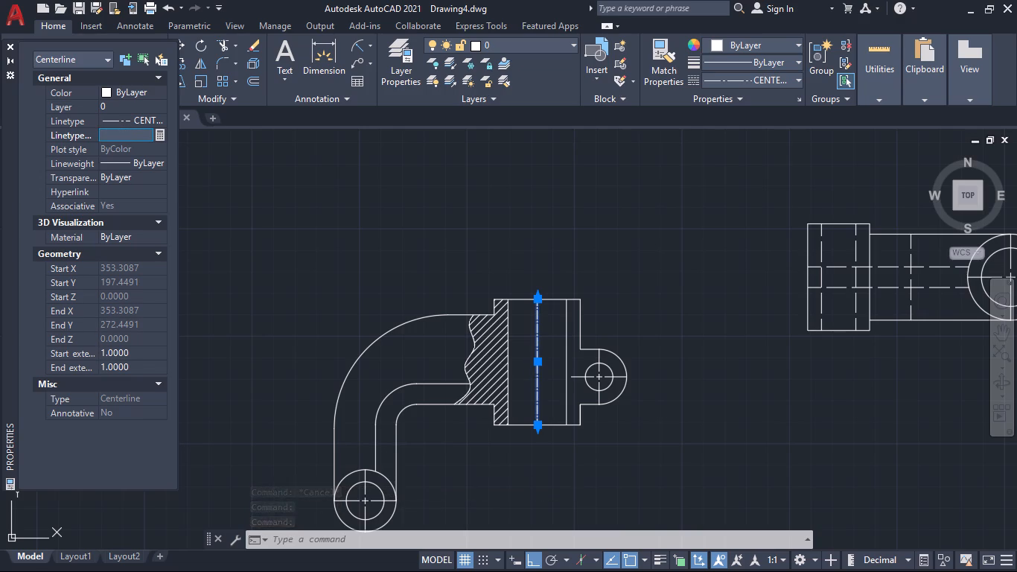
pyautogui.press('8')
pyautogui.press('Return')
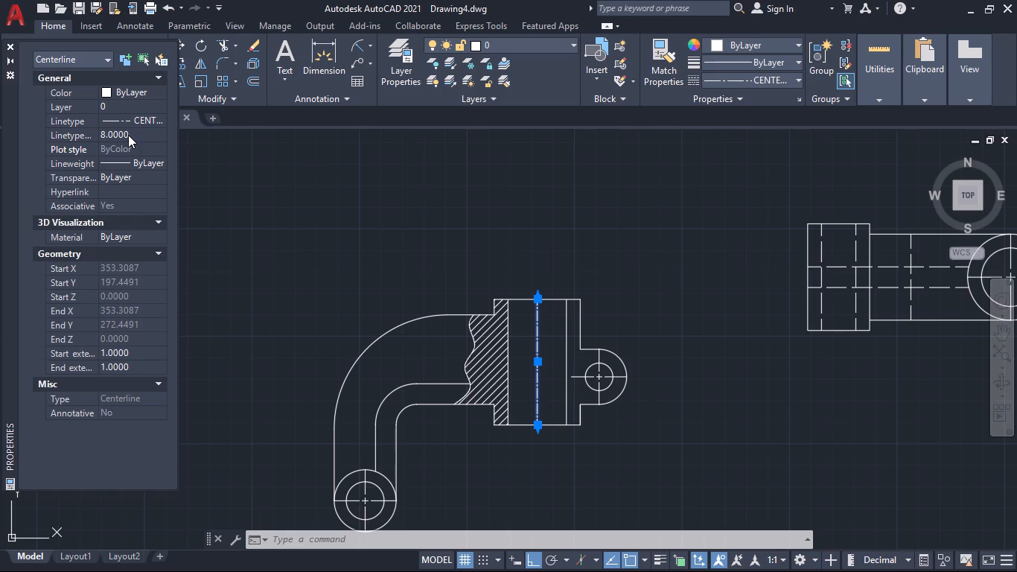
pyautogui.click(302, 162)
pyautogui.press('Escape')
pyautogui.press('Escape')
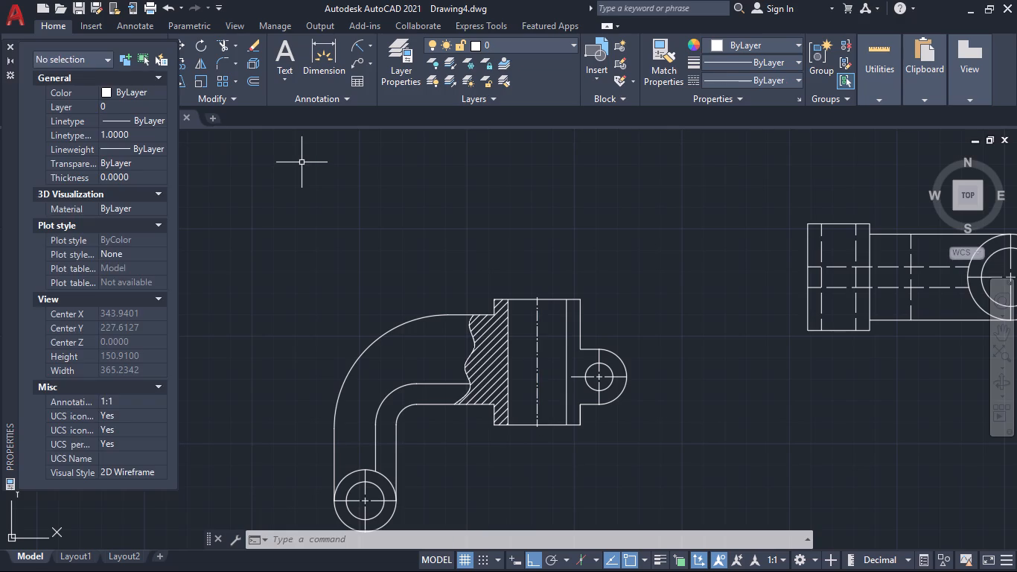
pyautogui.click(7, 45)
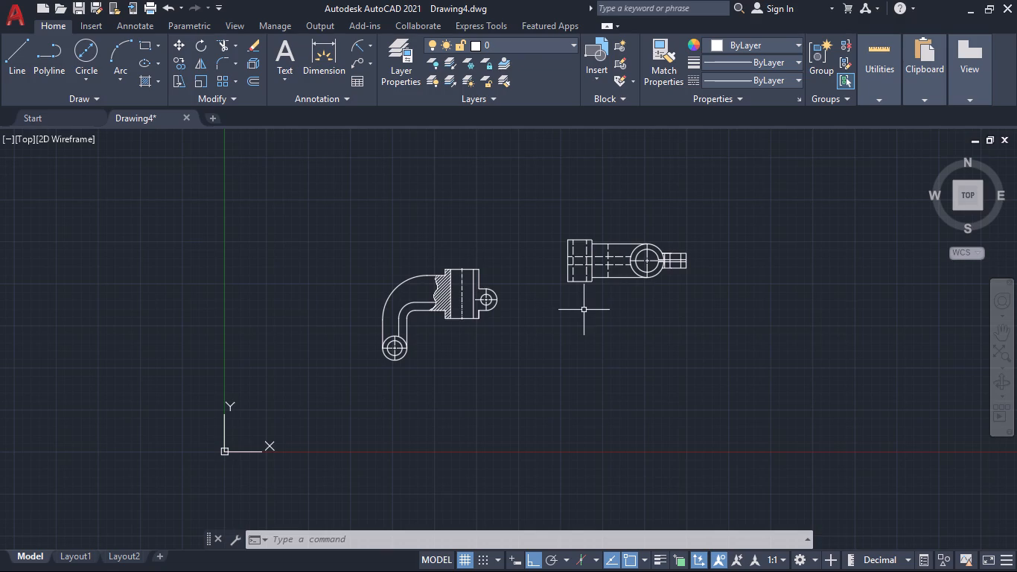
pyautogui.press('Escape')
pyautogui.press('Escape')
pyautogui.press('Escape')
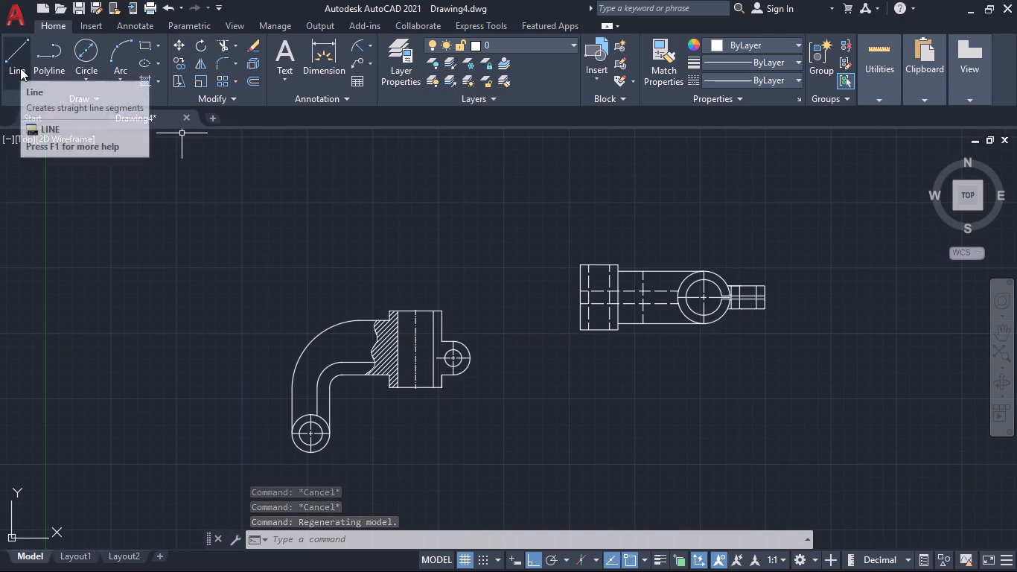
# Add a centerline between the two outer vertical edges of the second view's block.
pyautogui.write('cen')
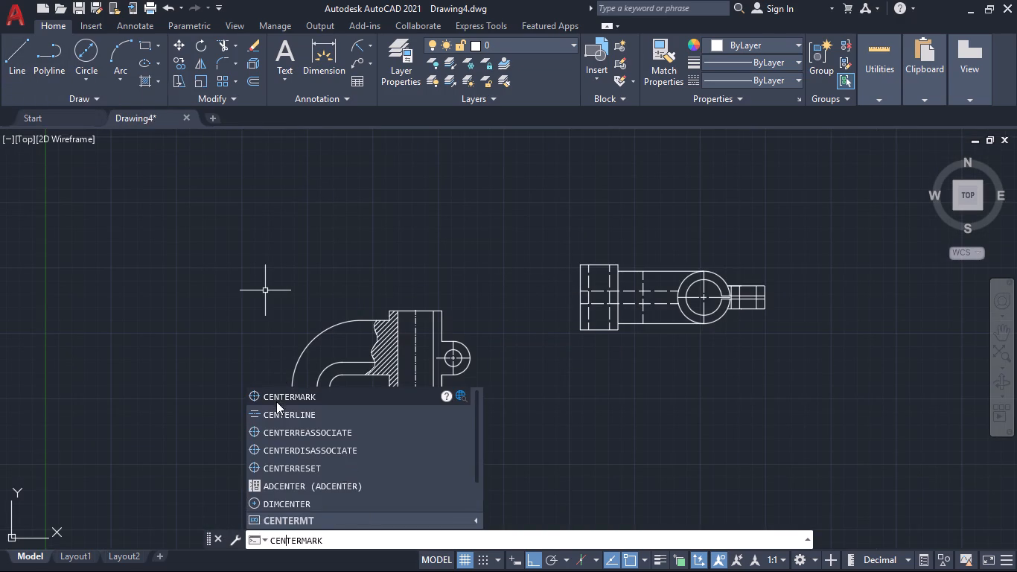
pyautogui.click(276, 410)
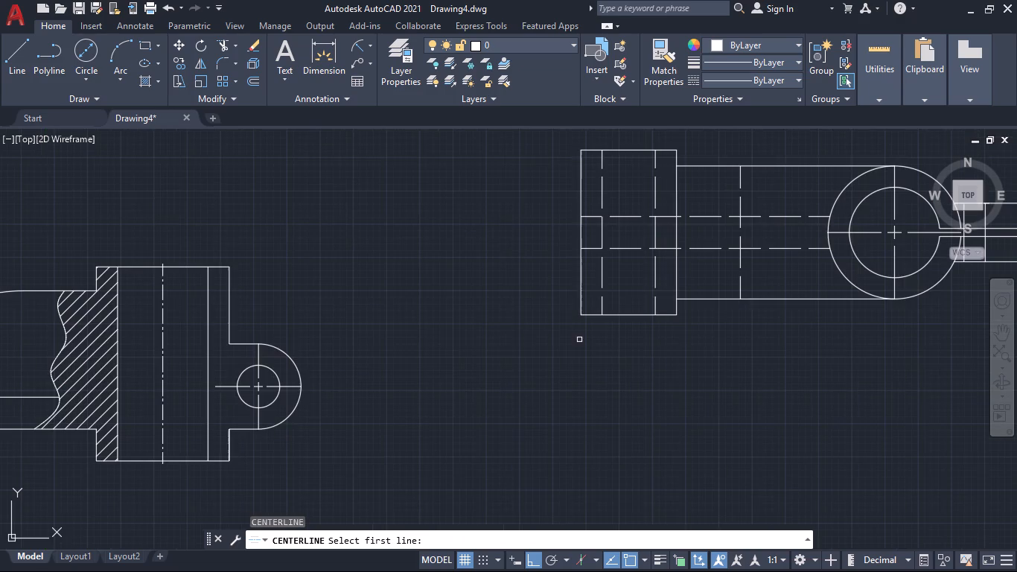
pyautogui.click(579, 279)
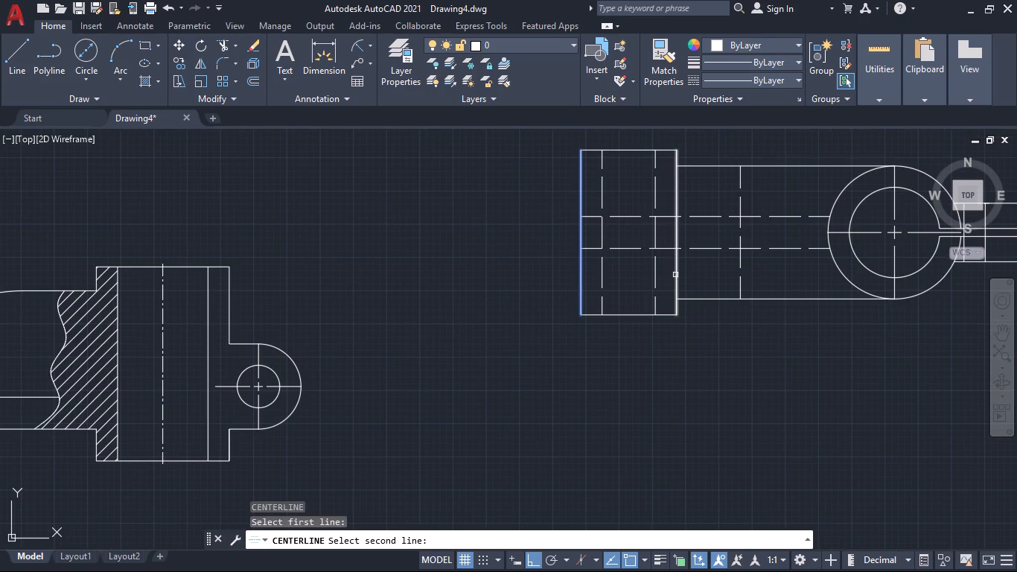
pyautogui.click(675, 275)
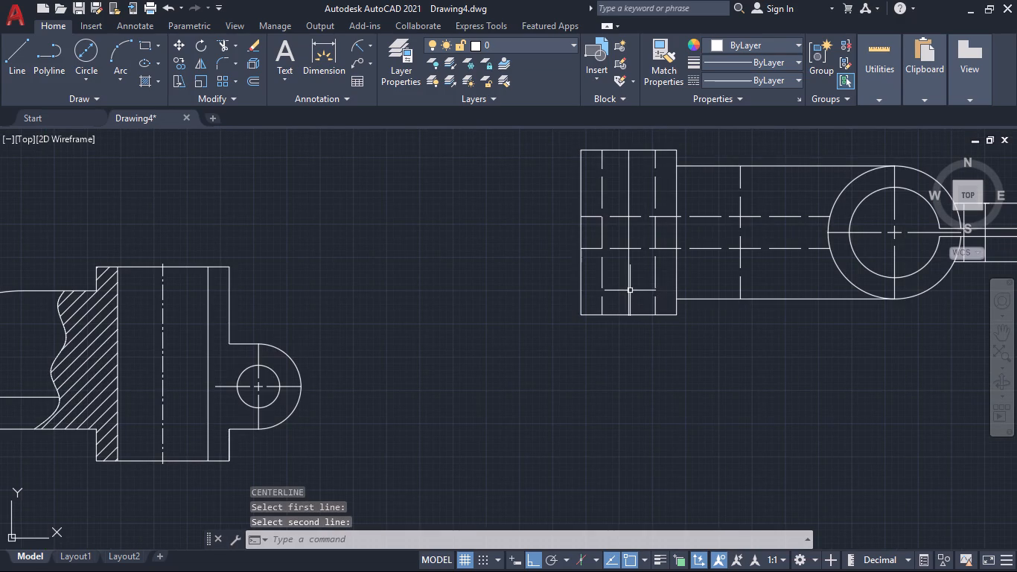
# Match the properties of the first view's block centerline onto the second view's block centerline.
pyautogui.press('m')
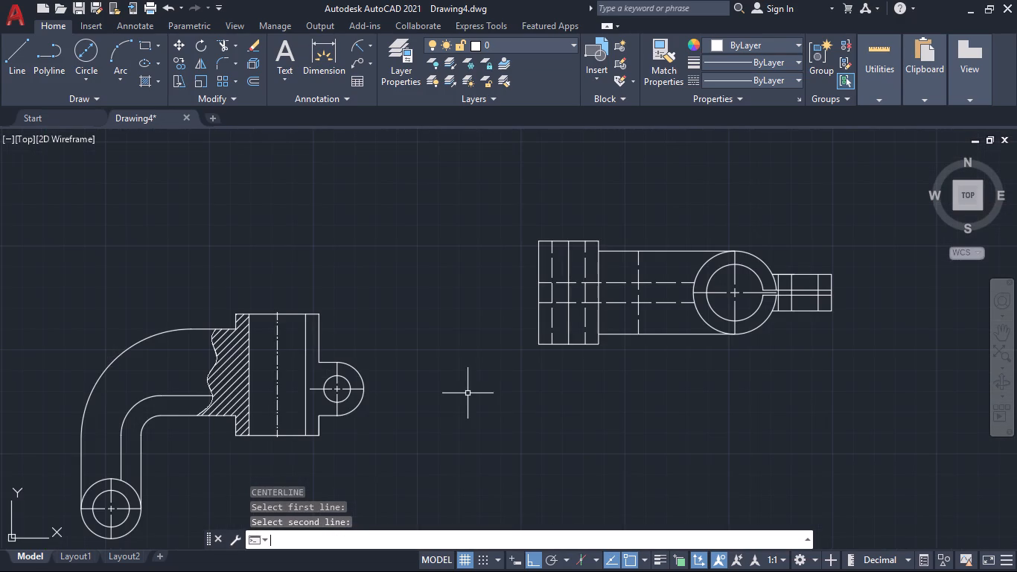
pyautogui.press('a')
pyautogui.press('Return')
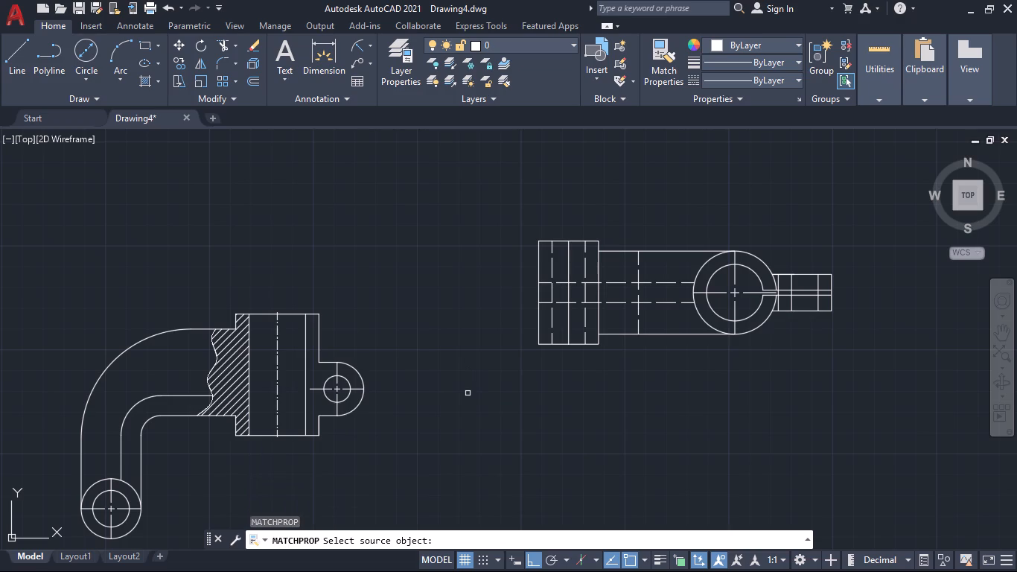
pyautogui.click(276, 409)
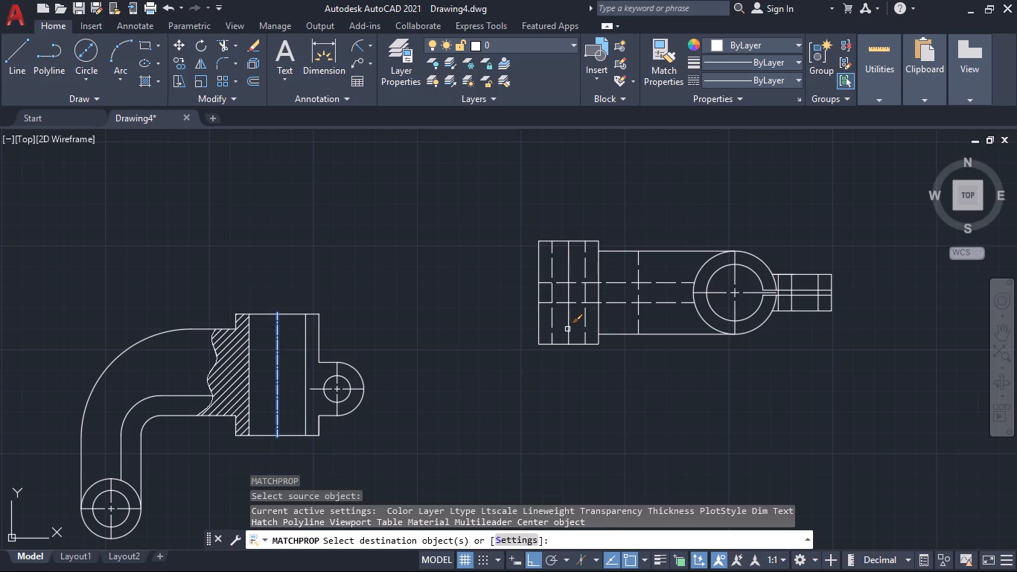
pyautogui.click(569, 325)
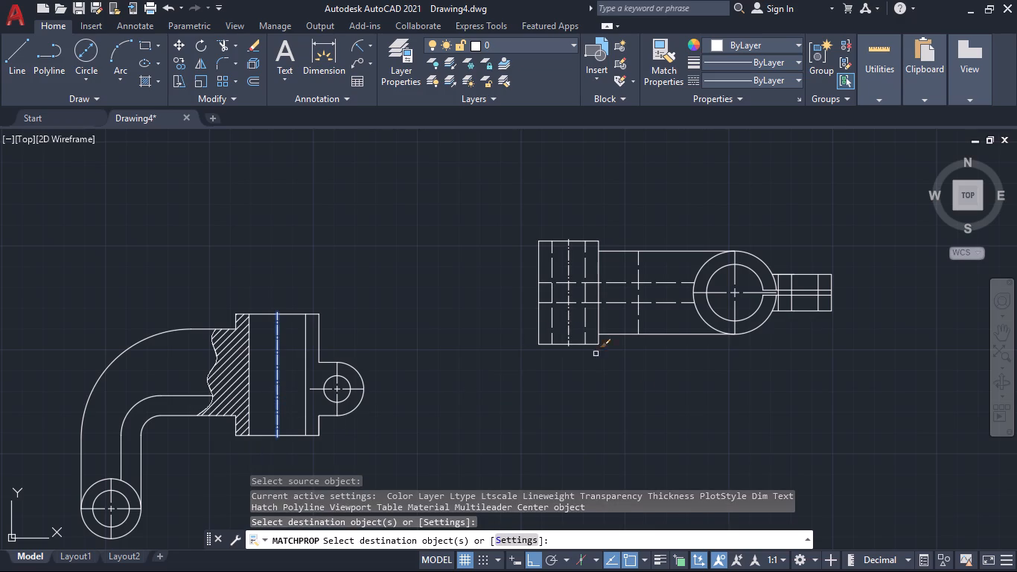
pyautogui.press('Escape')
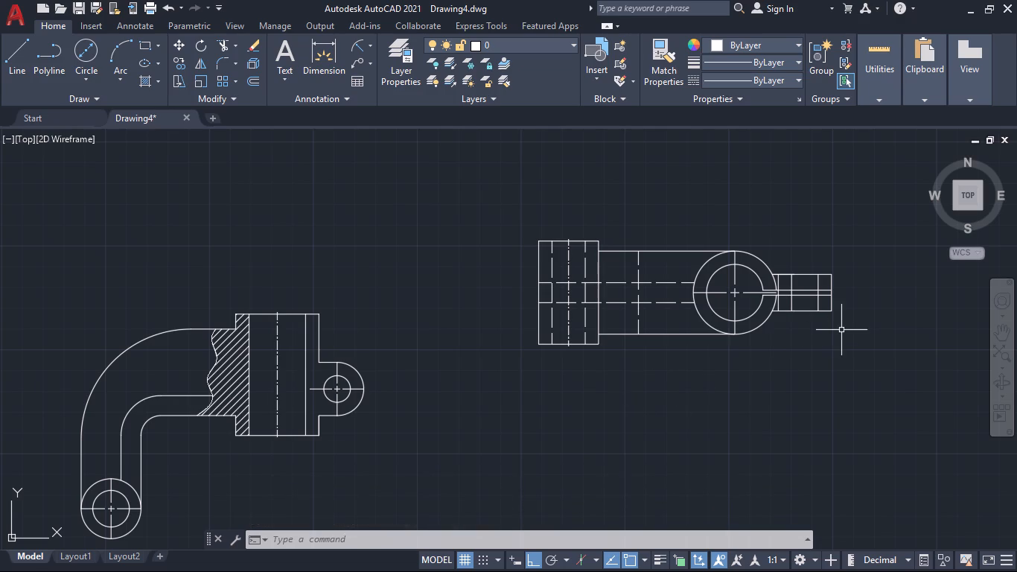
# Trim the piece of the split lug's end edge that crosses the slot in the second view.
pyautogui.write('tr')
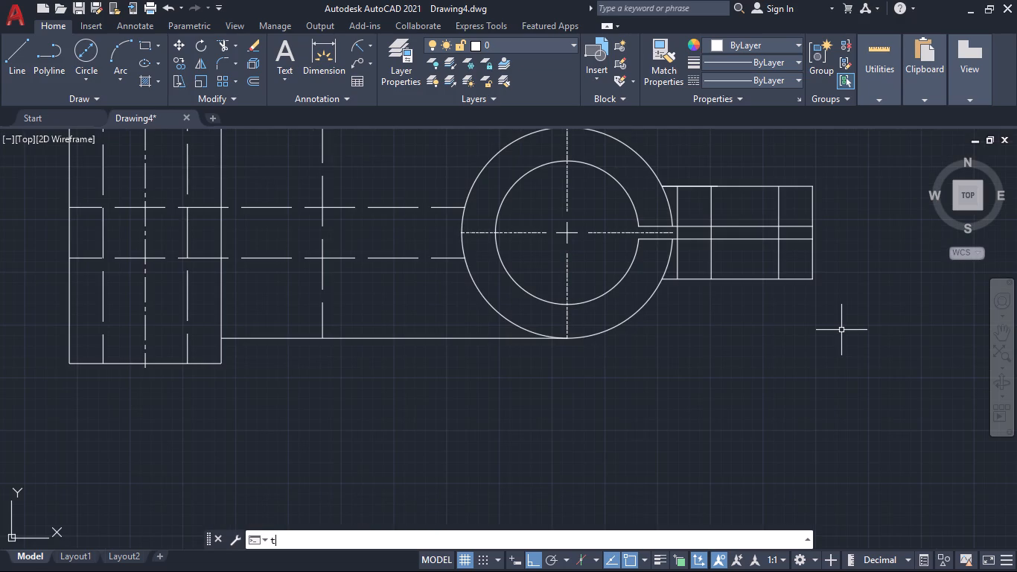
pyautogui.press('Return')
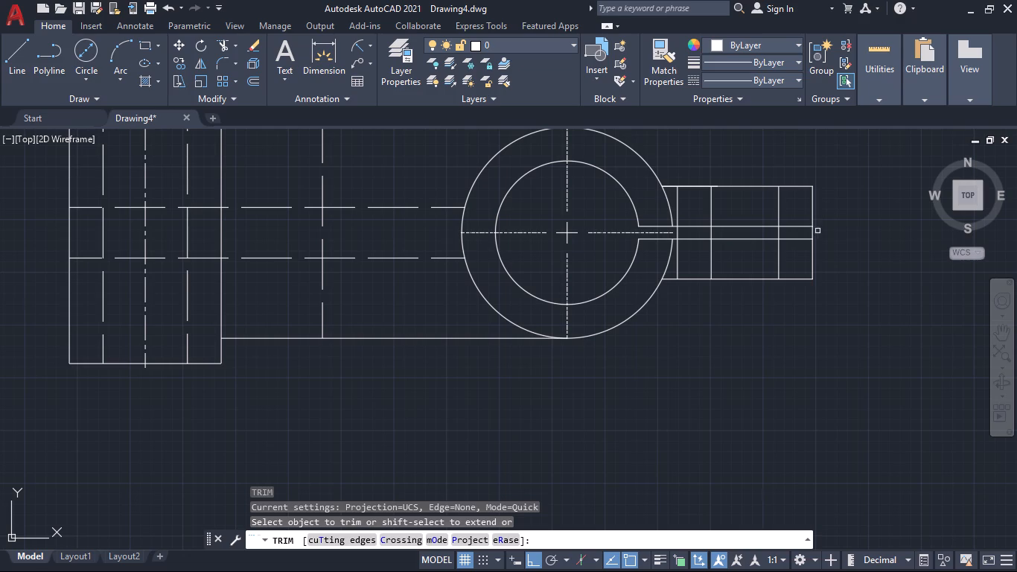
pyautogui.click(814, 232)
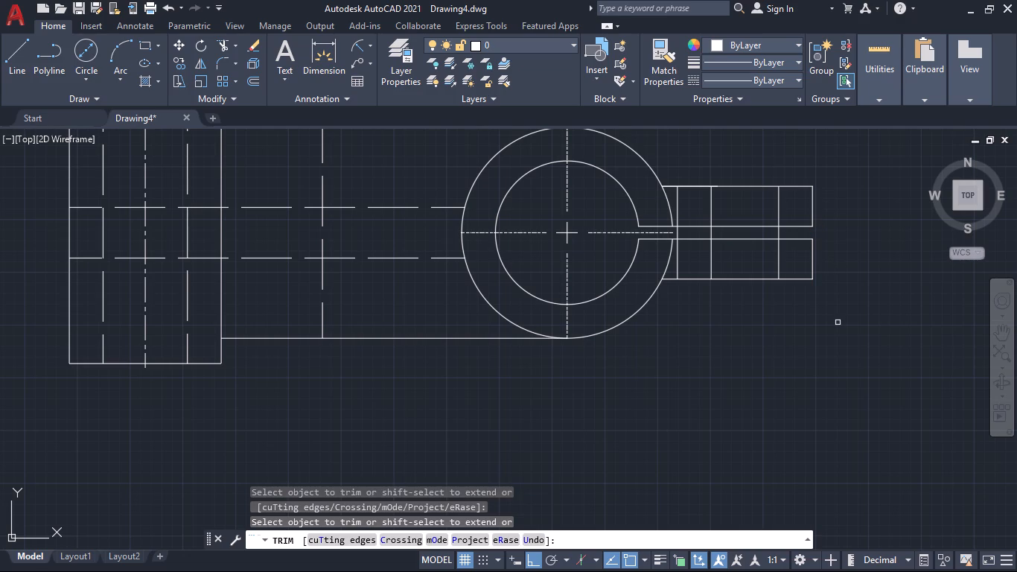
pyautogui.press('Escape')
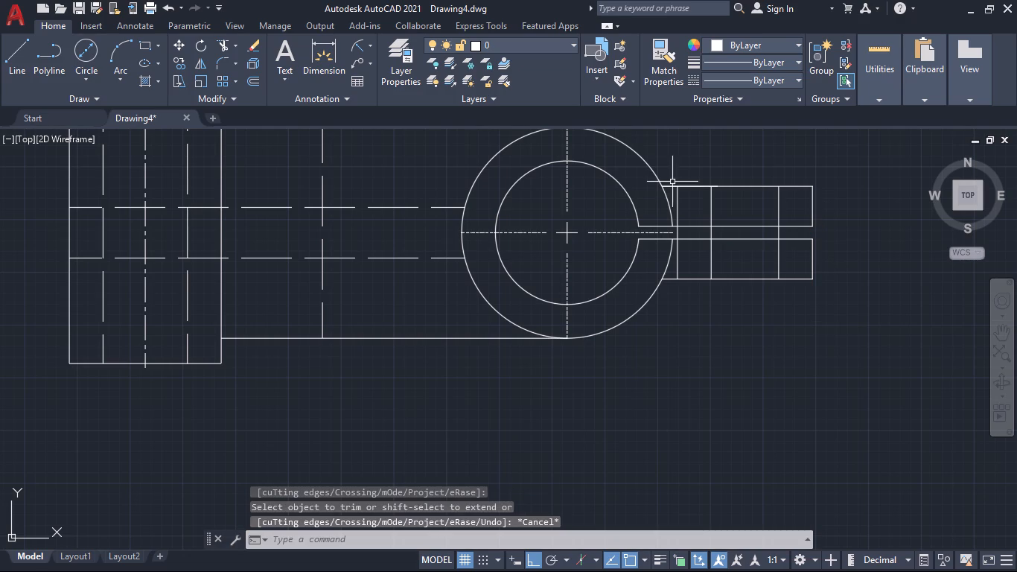
# Dimension the slot's width at the open end of the second view's split lug.
pyautogui.click(322, 50)
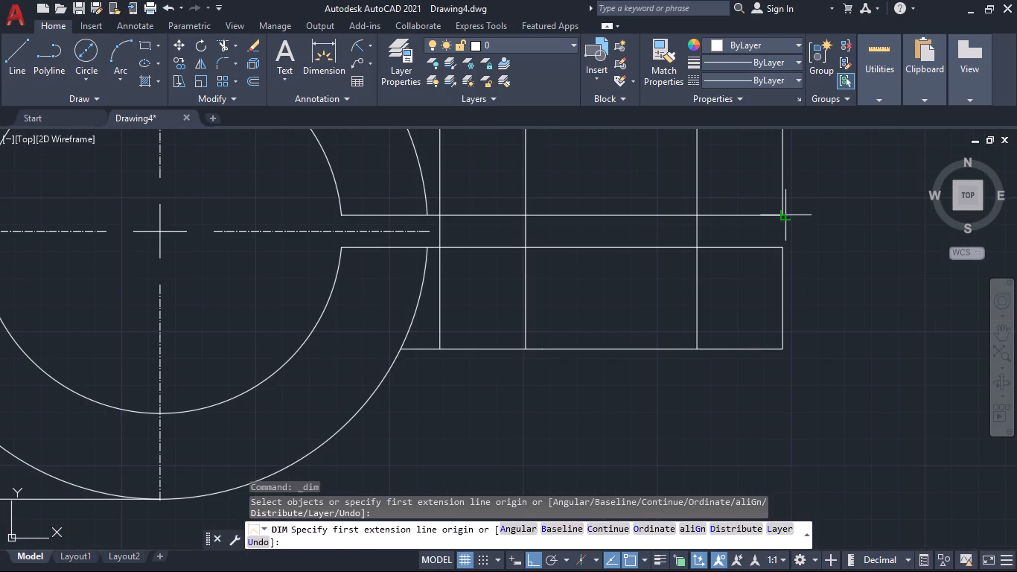
pyautogui.click(781, 216)
pyautogui.click(782, 247)
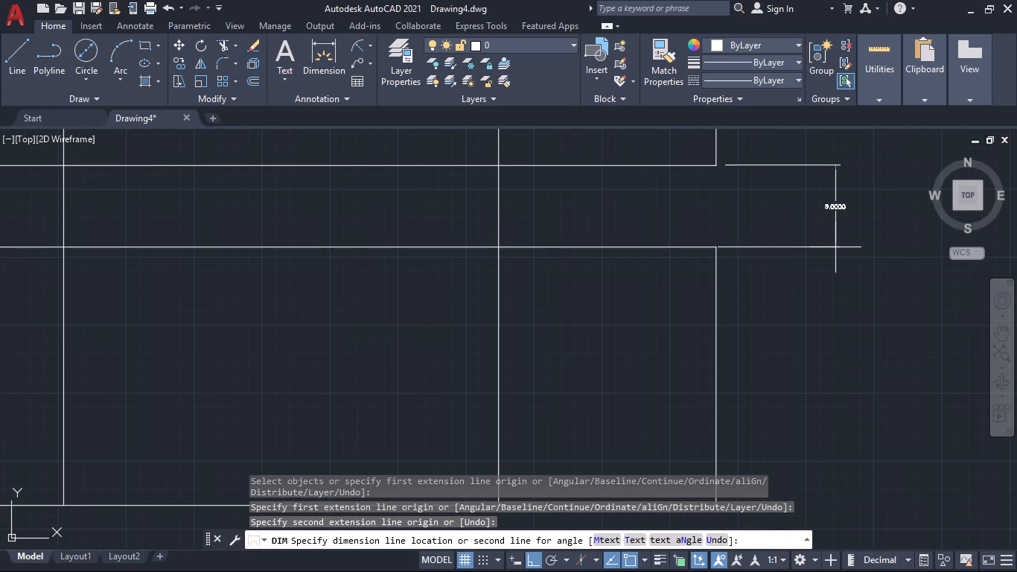
pyautogui.click(835, 249)
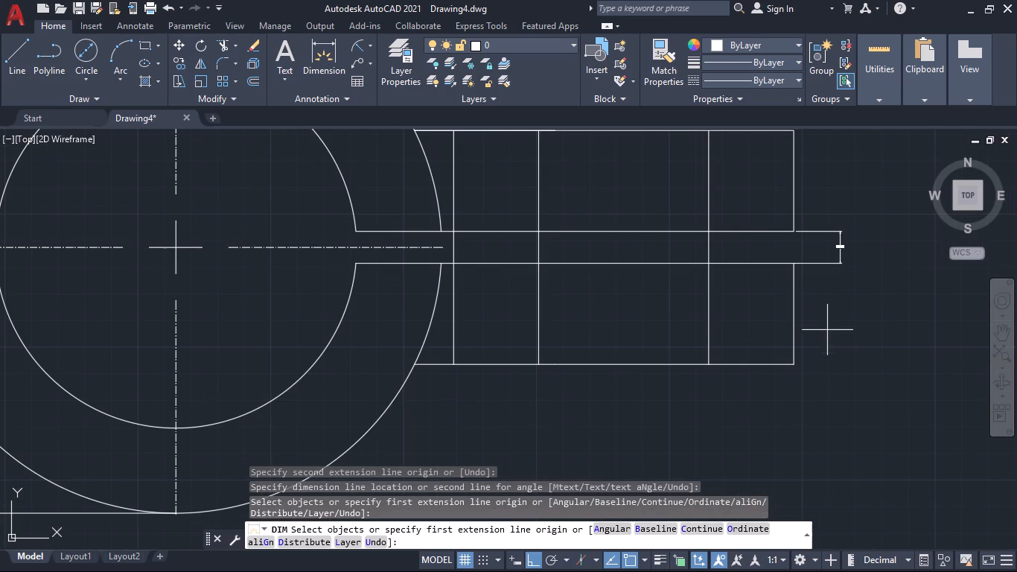
# Dimension the split lug's overall height in the second view, placing the dimension beyond its open end.
pyautogui.click(795, 366)
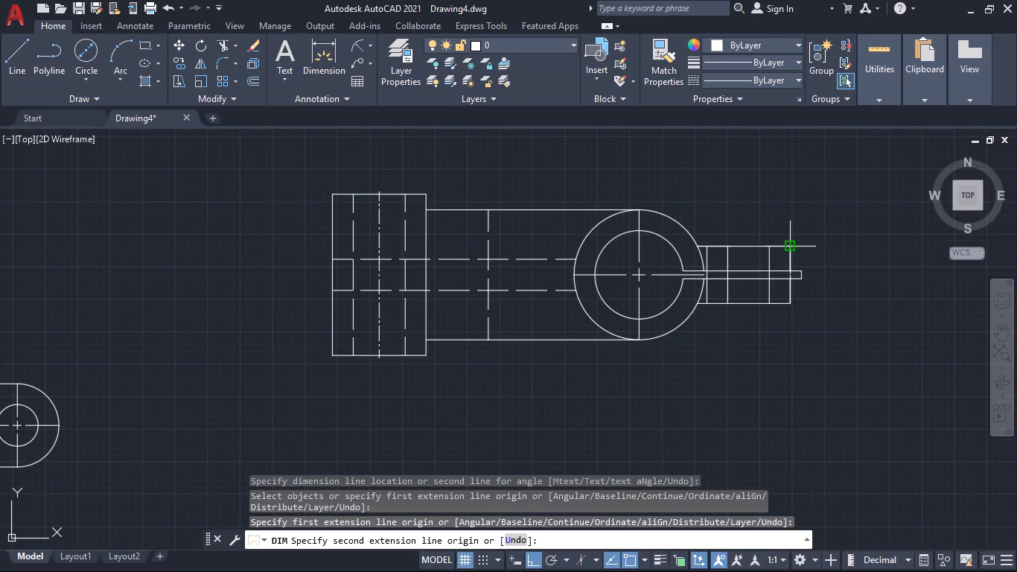
pyautogui.click(785, 244)
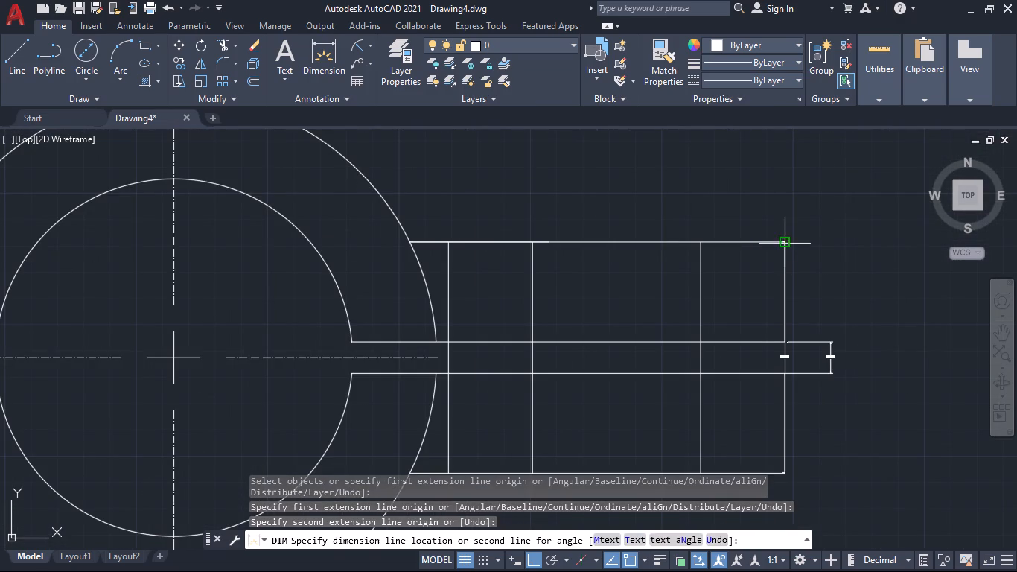
pyautogui.click(861, 244)
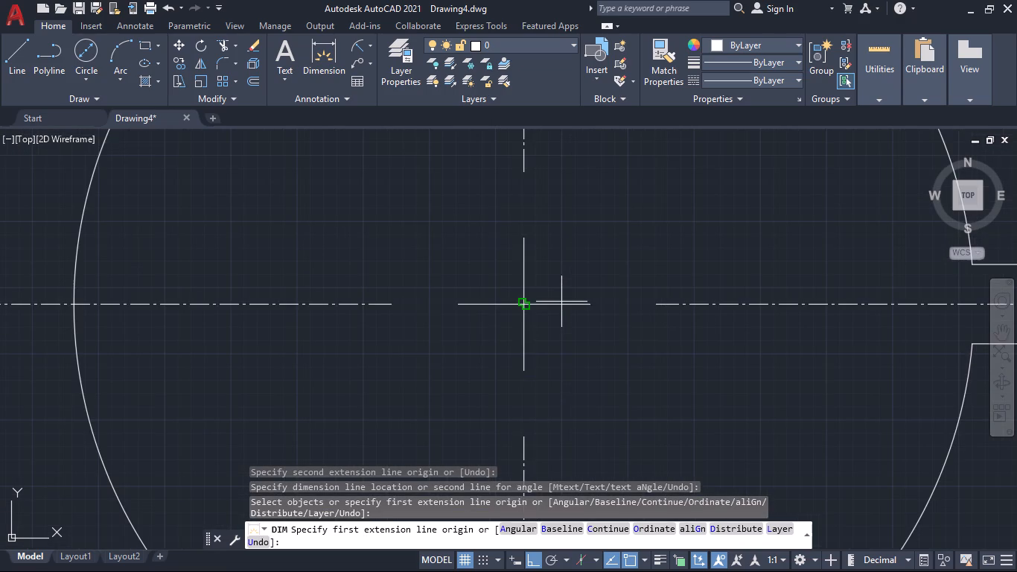
# Dimension the horizontal distance between the bore's center and the block centerline, placing it above the second view.
pyautogui.click(524, 303)
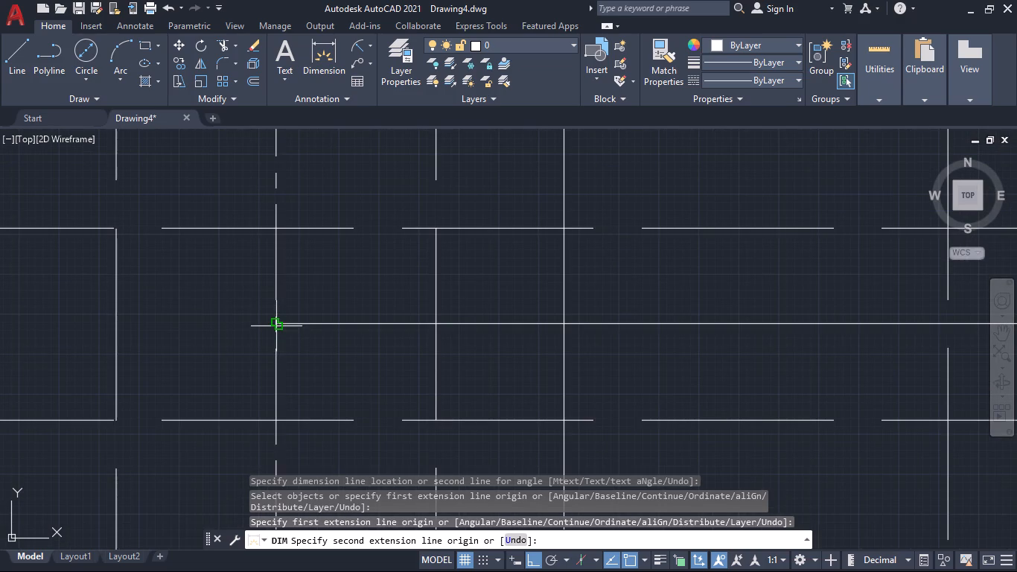
pyautogui.click(276, 325)
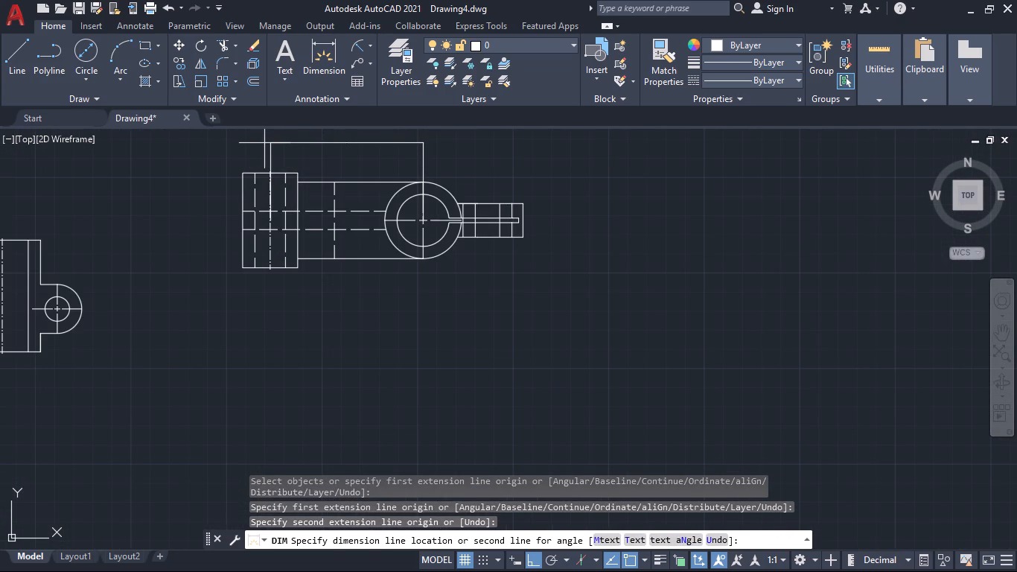
pyautogui.click(264, 143)
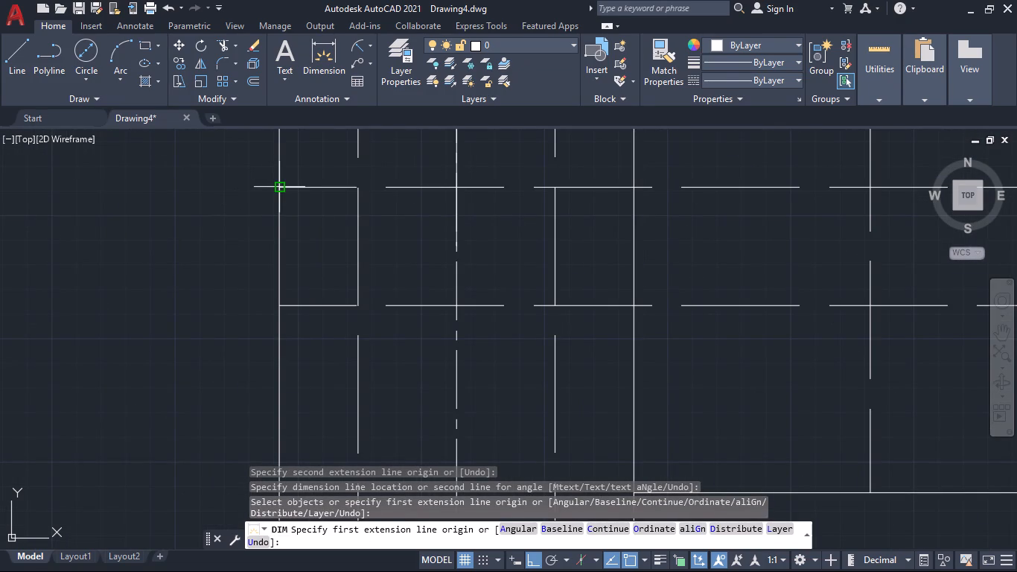
# Dimension the spacing of the two horizontal hidden lines at the second view block's outer edge.
pyautogui.click(280, 189)
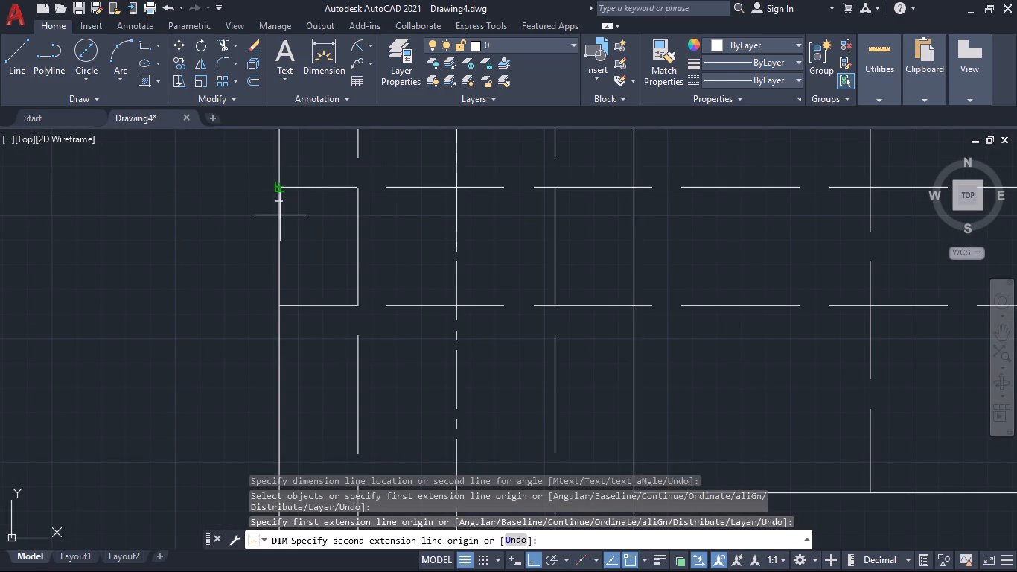
pyautogui.click(281, 305)
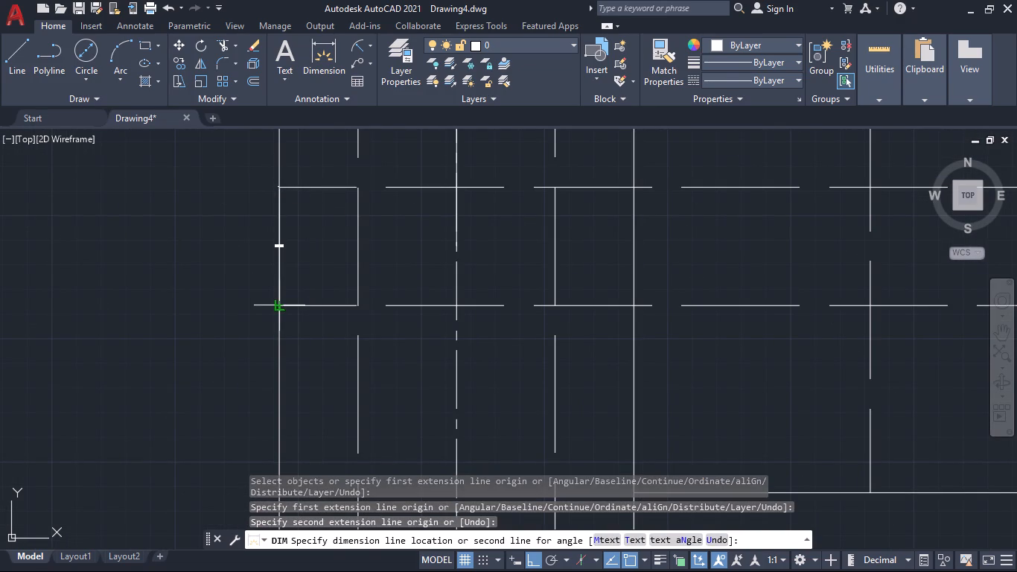
pyautogui.click(230, 305)
pyautogui.press('space')
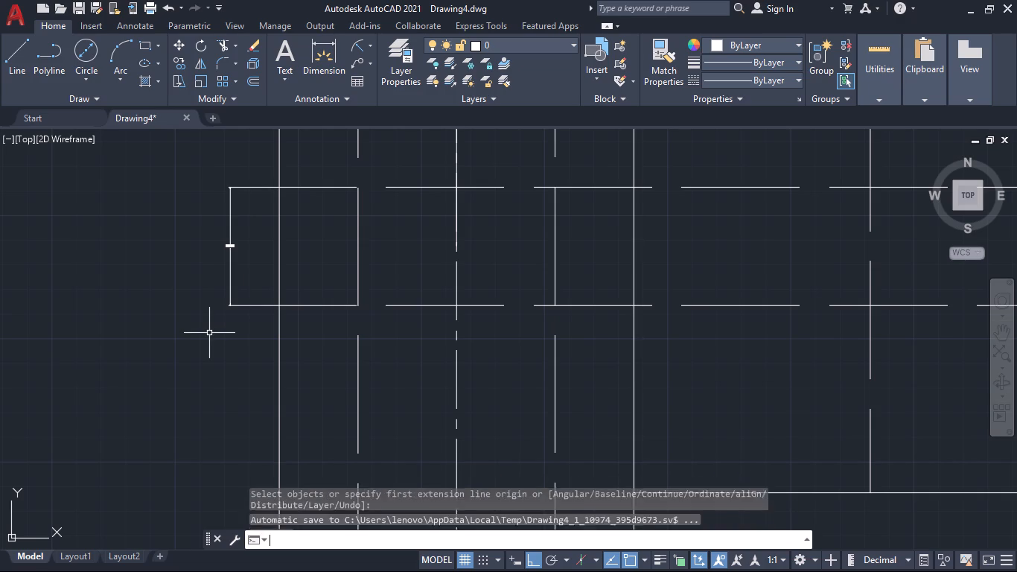
# Dimension the full height of the second view's block along its outer vertical edge.
pyautogui.press('space')
pyautogui.keyDown('ctrl'); pyautogui.scroll(-5, 209, 333); pyautogui.keyUp('ctrl')
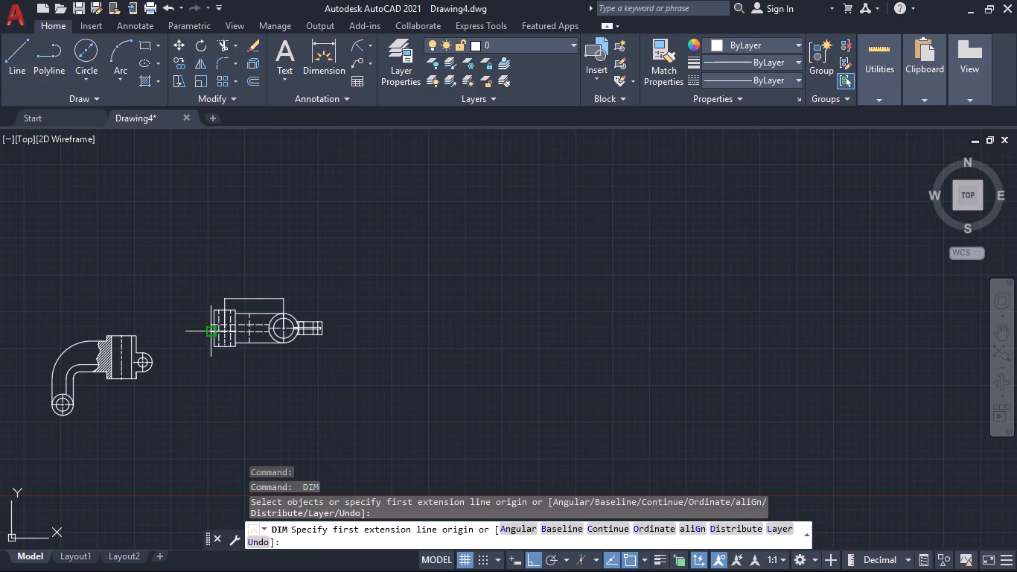
pyautogui.keyDown('ctrl'); pyautogui.scroll(5, 209, 333); pyautogui.keyUp('ctrl')
pyautogui.keyDown('ctrl'); pyautogui.scroll(-3, 209, 333); pyautogui.keyUp('ctrl')
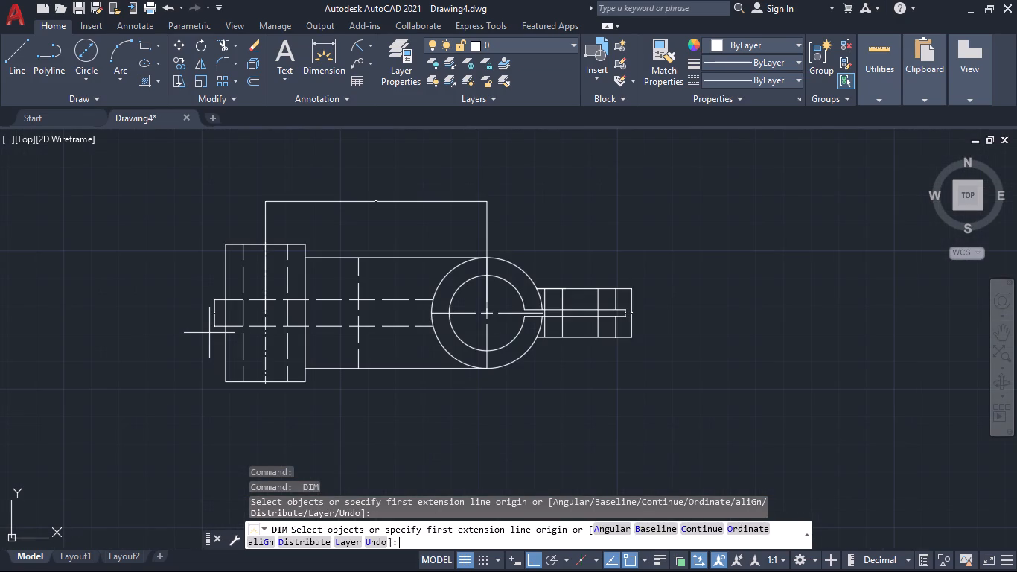
pyautogui.click(224, 379)
pyautogui.click(225, 247)
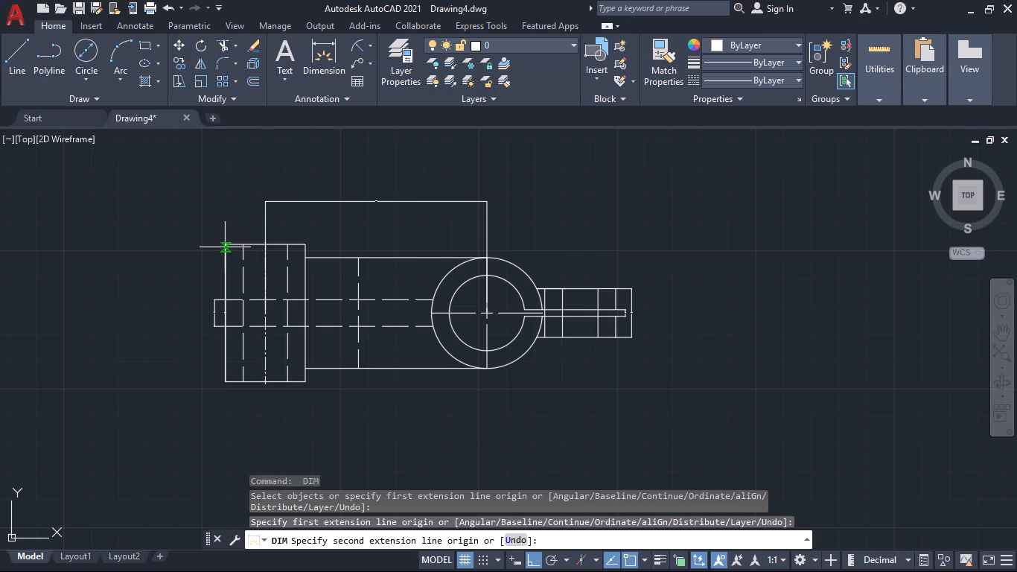
pyautogui.click(189, 250)
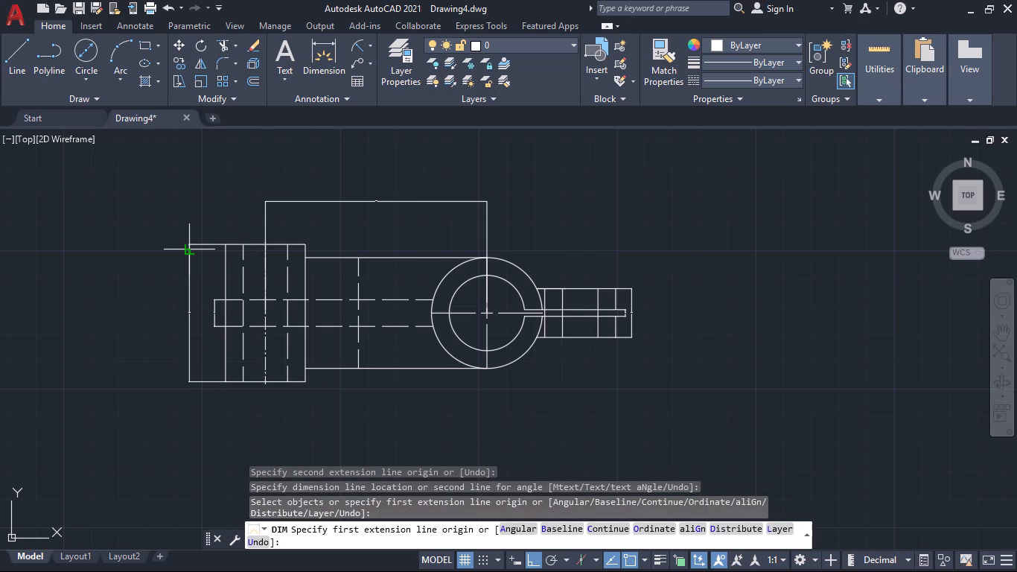
# Dimension the height between the upper and lower edges of the second view's arm.
pyautogui.click(396, 257)
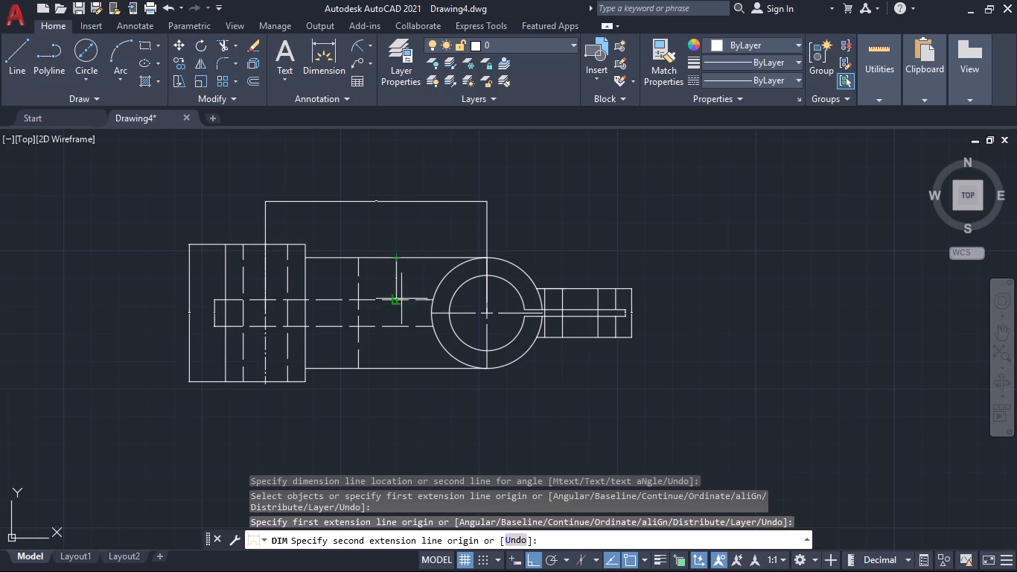
pyautogui.click(398, 366)
pyautogui.click(376, 369)
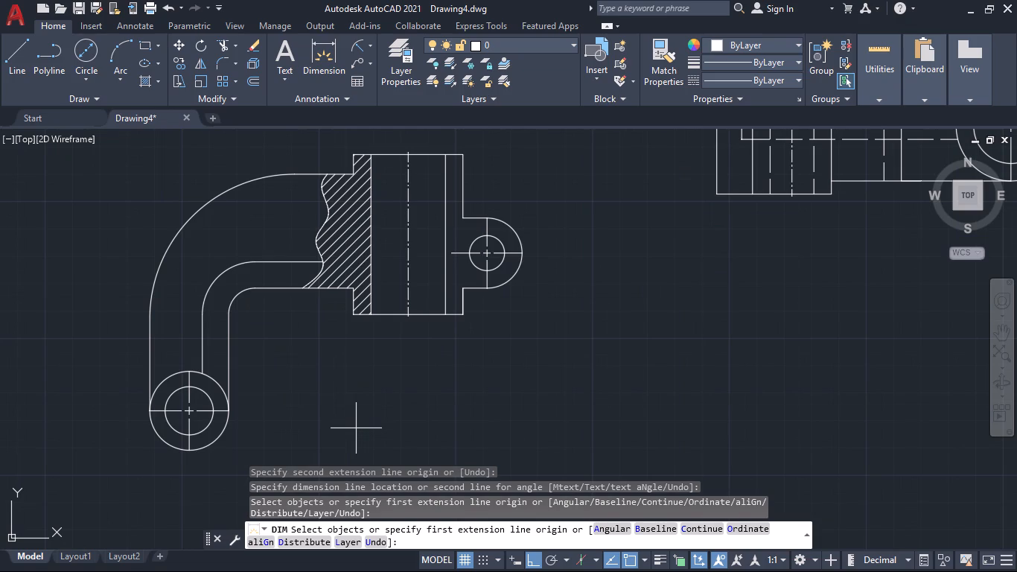
# Dimension the vertical distance from the small lug hole's center to the level of the lower boss's center in the first view.
pyautogui.click(182, 413)
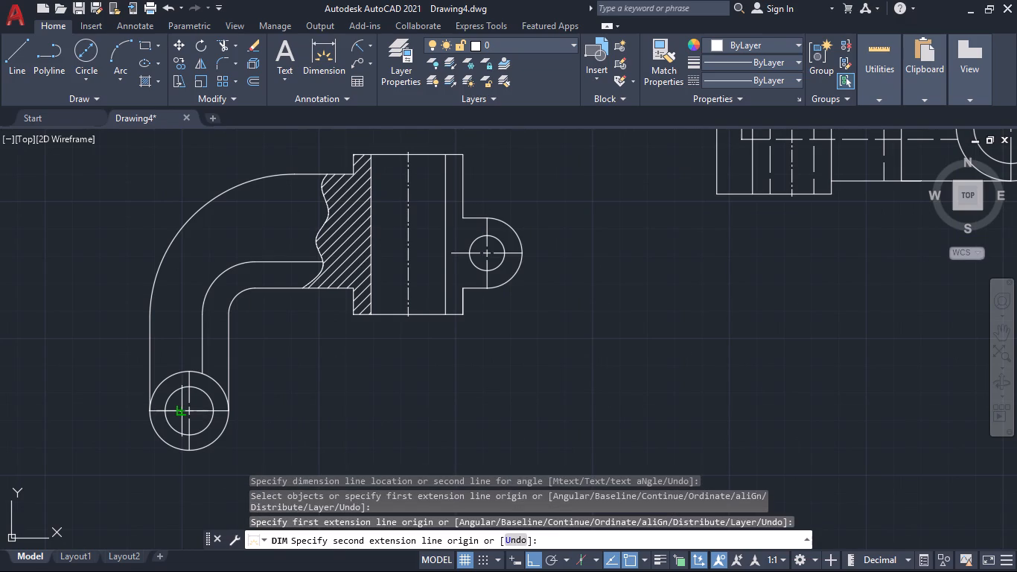
pyautogui.hotkey('ctrl', 'z')
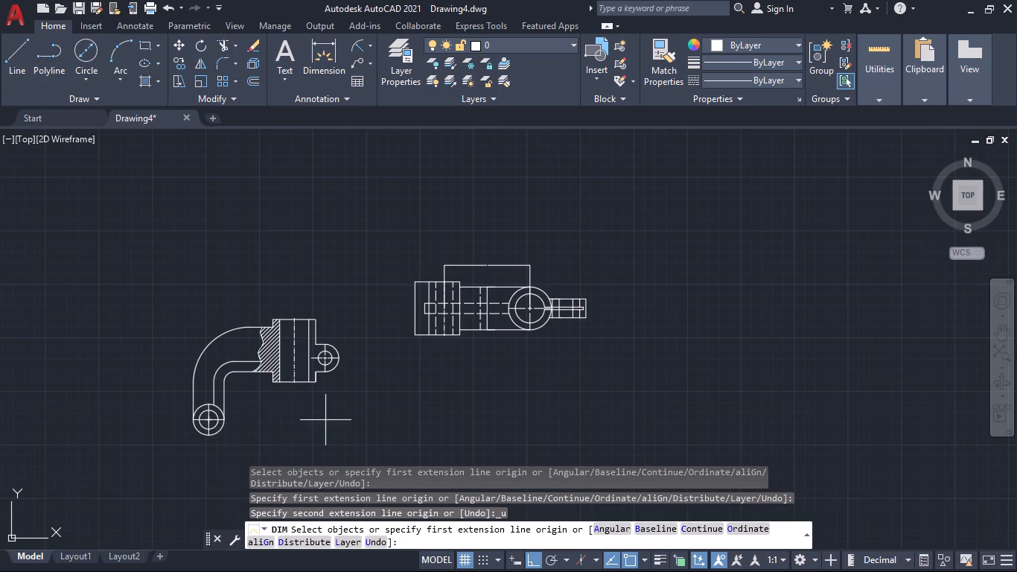
pyautogui.click(319, 350)
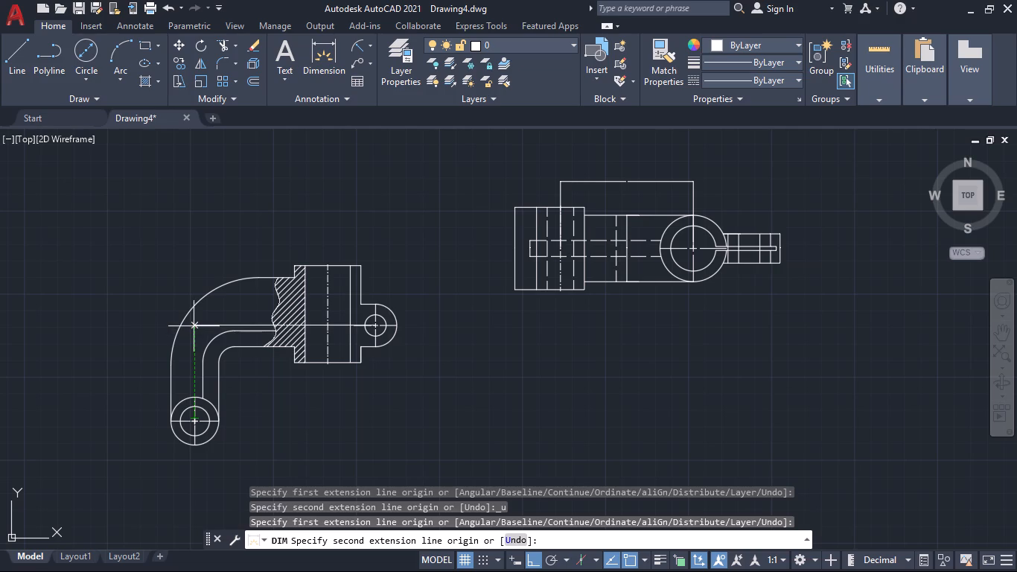
pyautogui.click(194, 326)
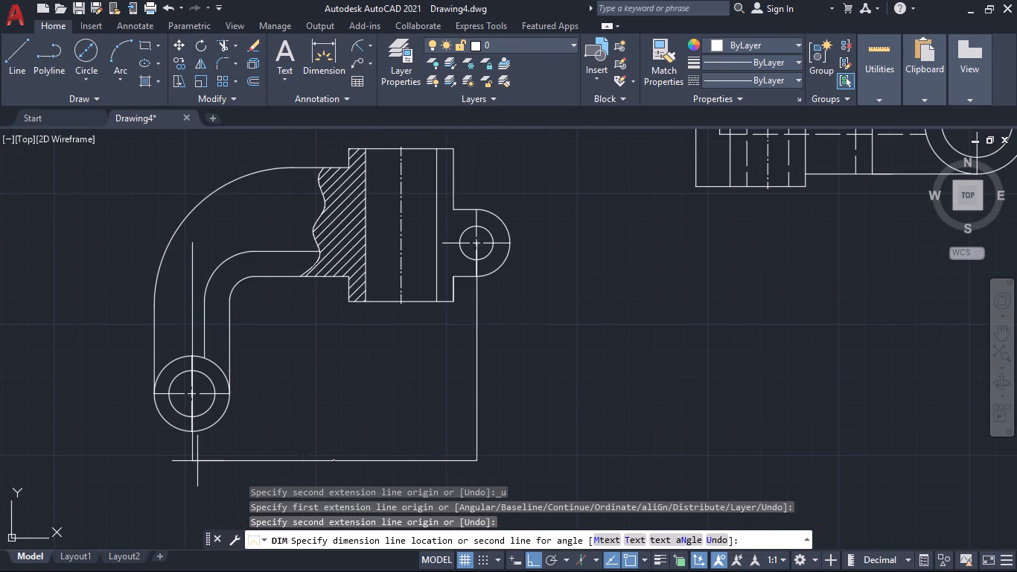
pyautogui.hotkey('ctrl', 'z')
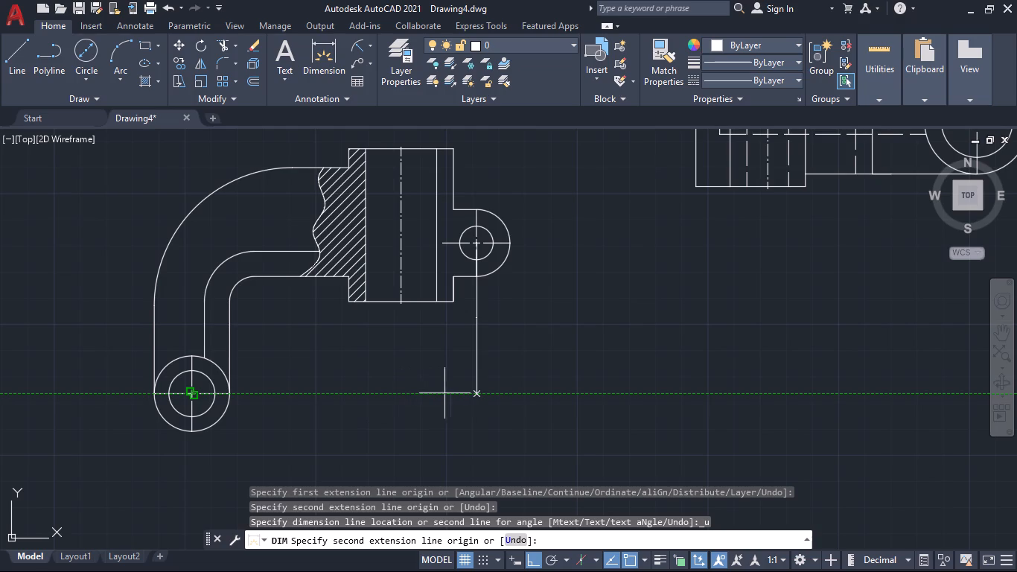
pyautogui.click(476, 395)
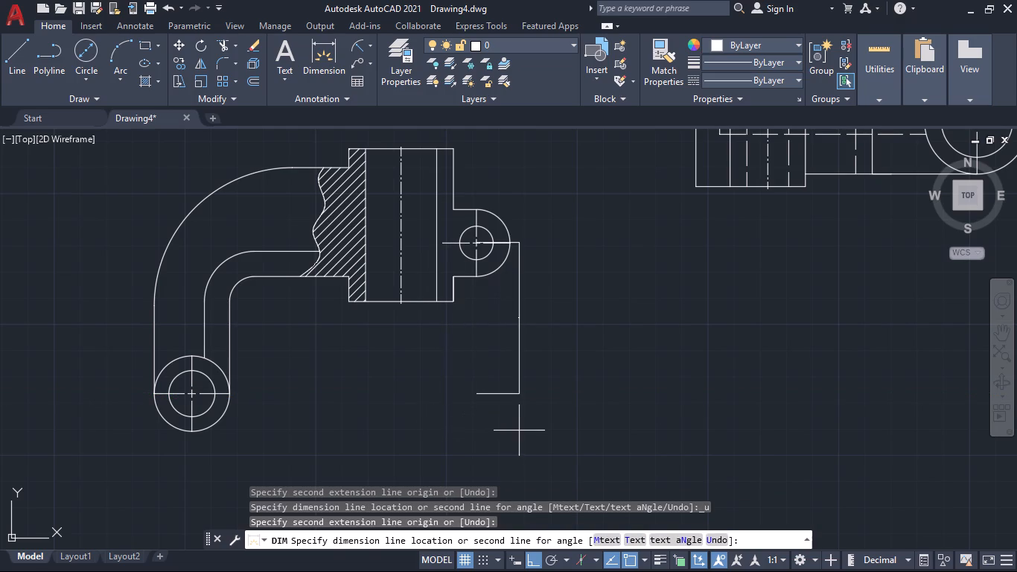
pyautogui.click(476, 438)
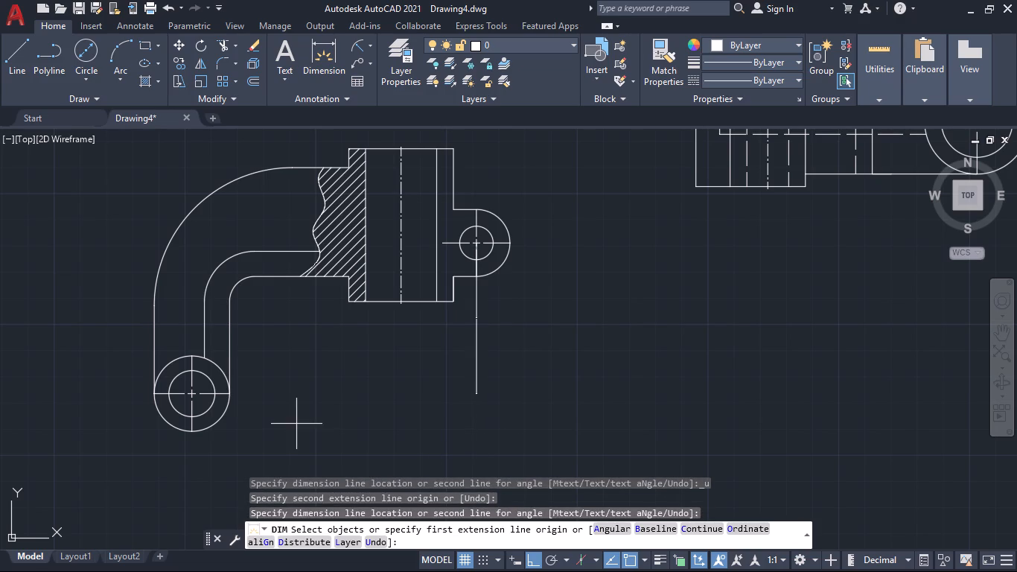
# Dimension the horizontal distance from the lower boss's center to the hub's vertical centerline in the first view.
pyautogui.click(191, 395)
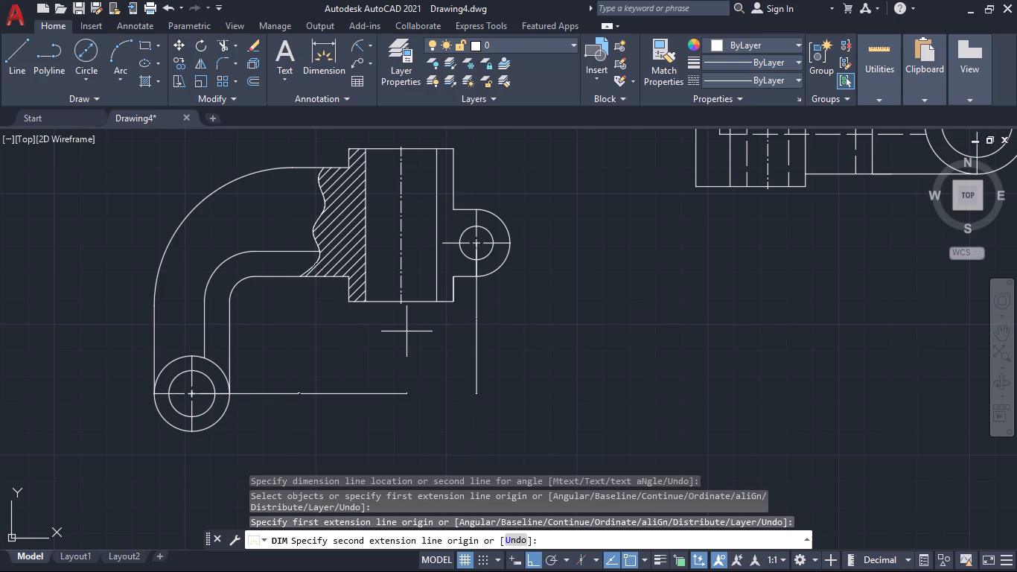
pyautogui.click(401, 395)
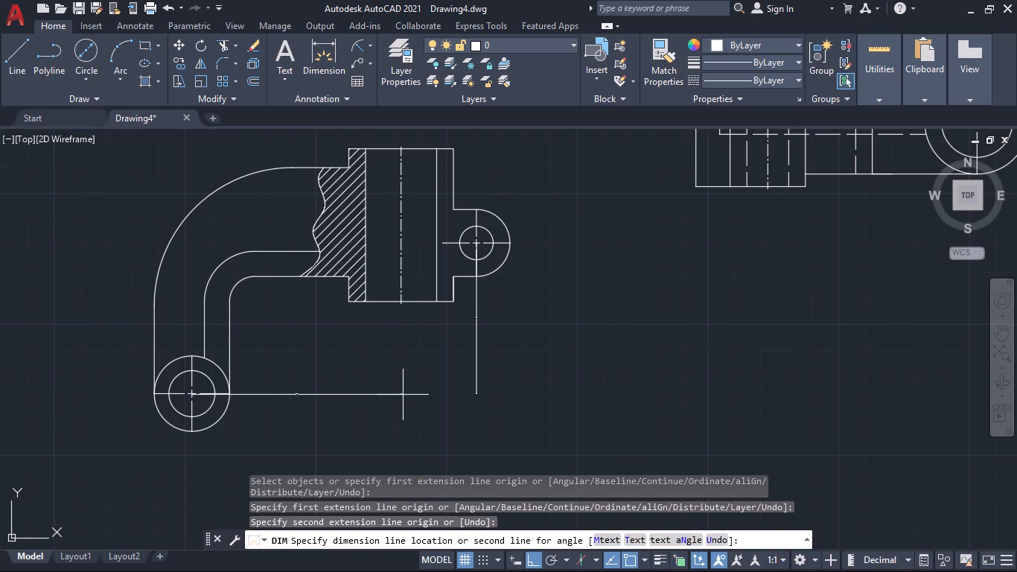
pyautogui.click(401, 395)
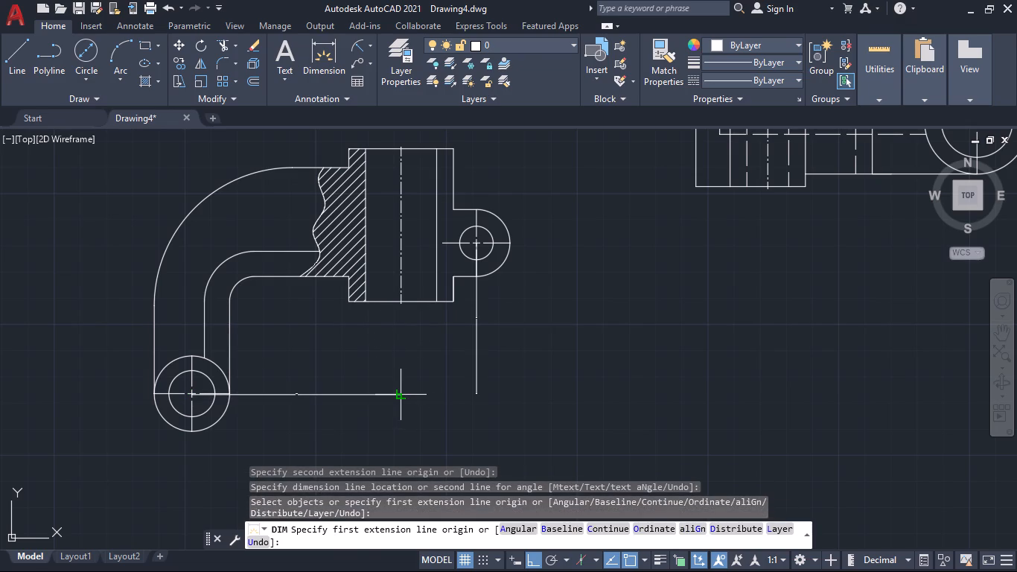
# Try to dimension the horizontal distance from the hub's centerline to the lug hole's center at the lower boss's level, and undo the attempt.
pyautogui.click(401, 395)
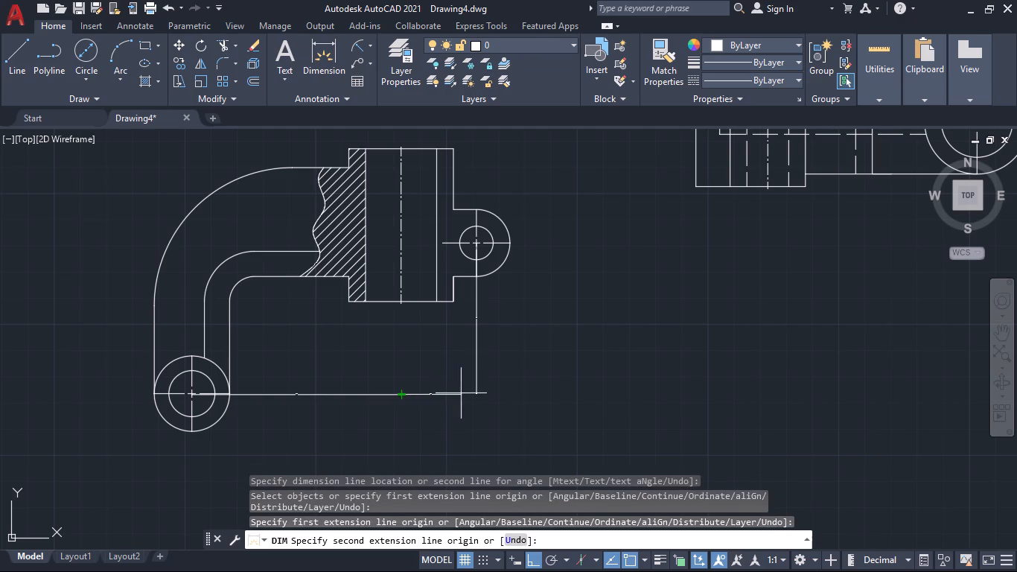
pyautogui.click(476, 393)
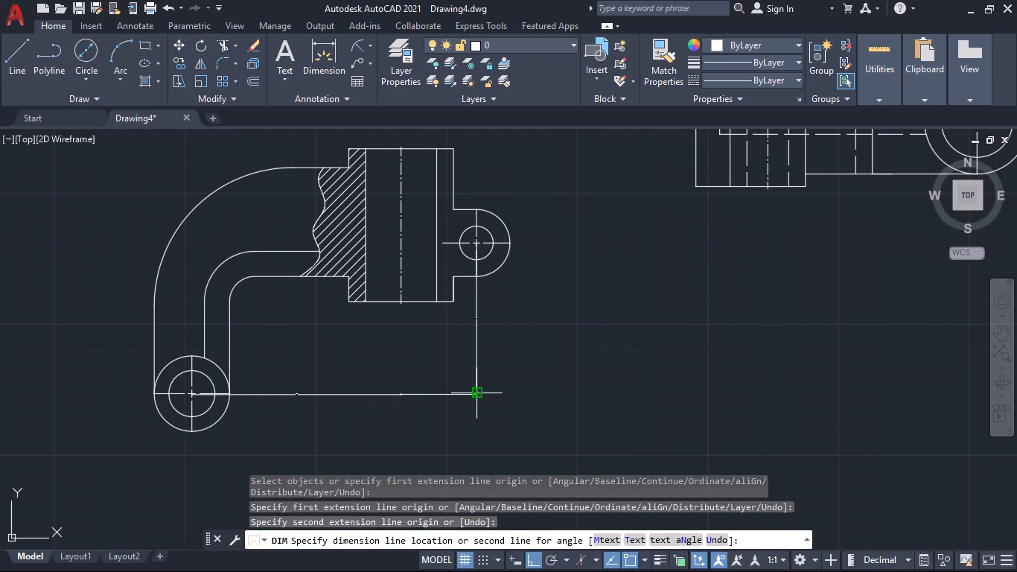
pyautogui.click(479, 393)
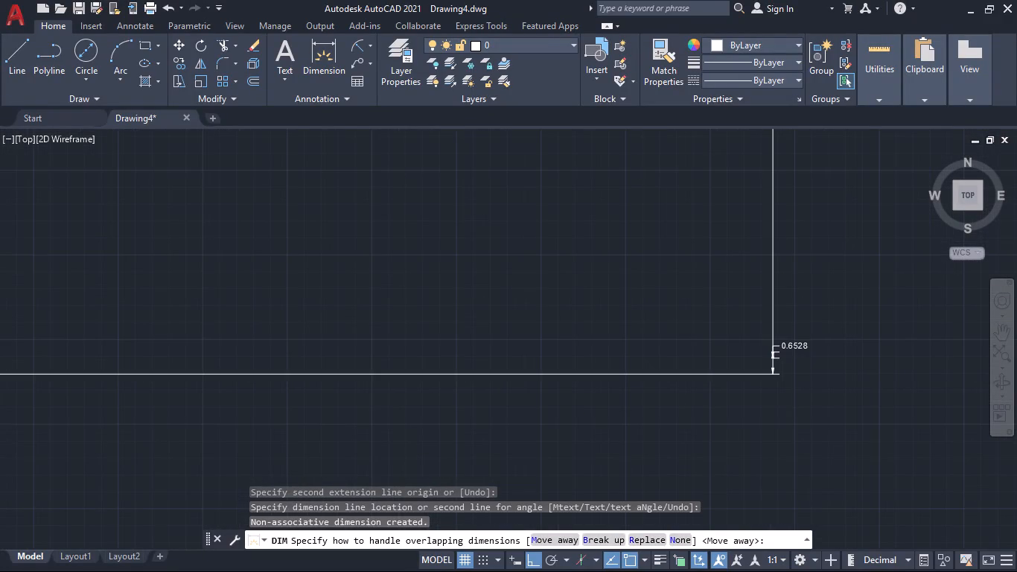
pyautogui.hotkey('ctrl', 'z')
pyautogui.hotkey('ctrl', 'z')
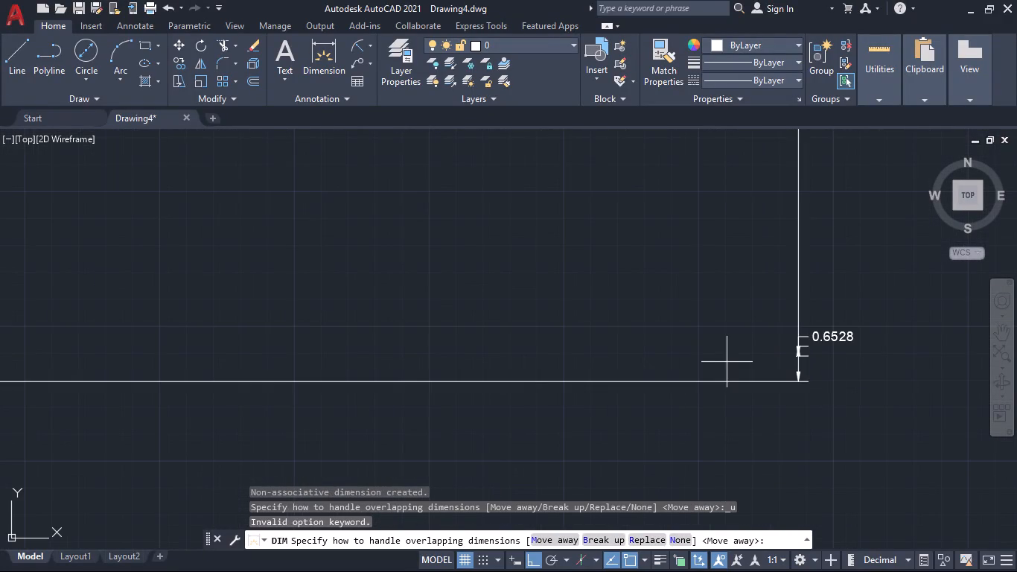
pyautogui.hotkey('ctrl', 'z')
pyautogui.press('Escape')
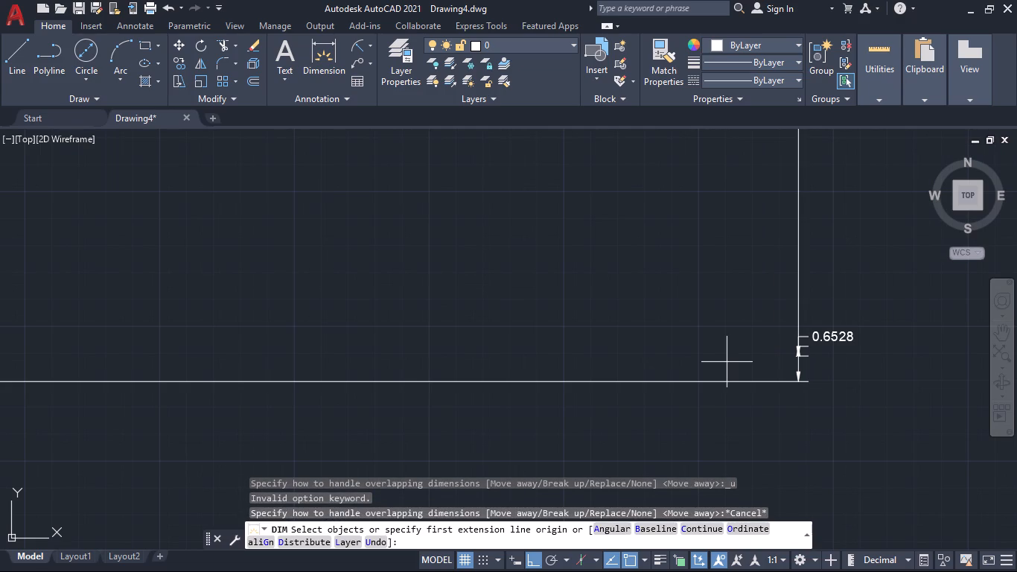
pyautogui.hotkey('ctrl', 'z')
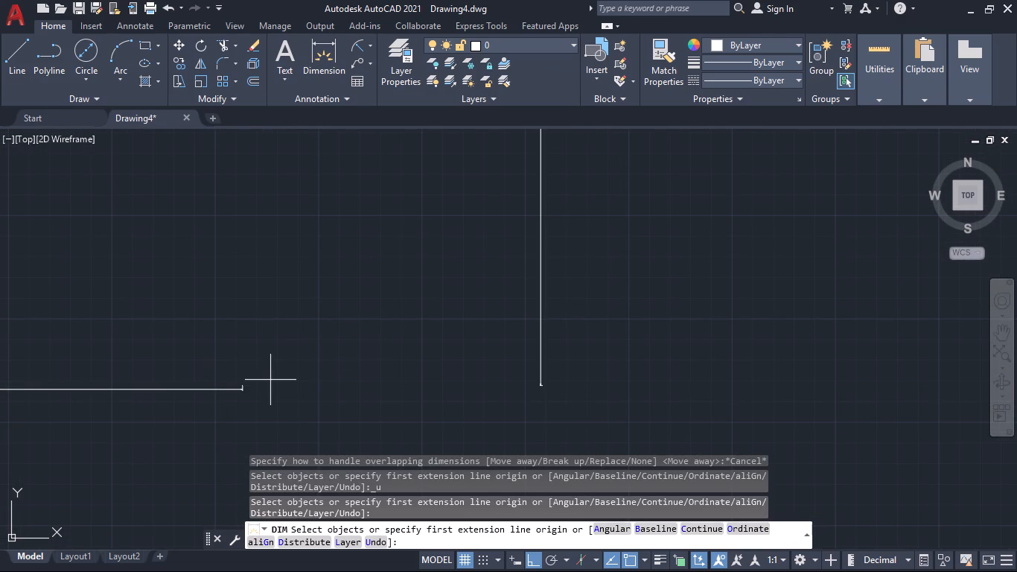
# Dimension the horizontal distance from the hub's centerline to the lug hole's center, level with the lower boss's center.
pyautogui.click(85, 445)
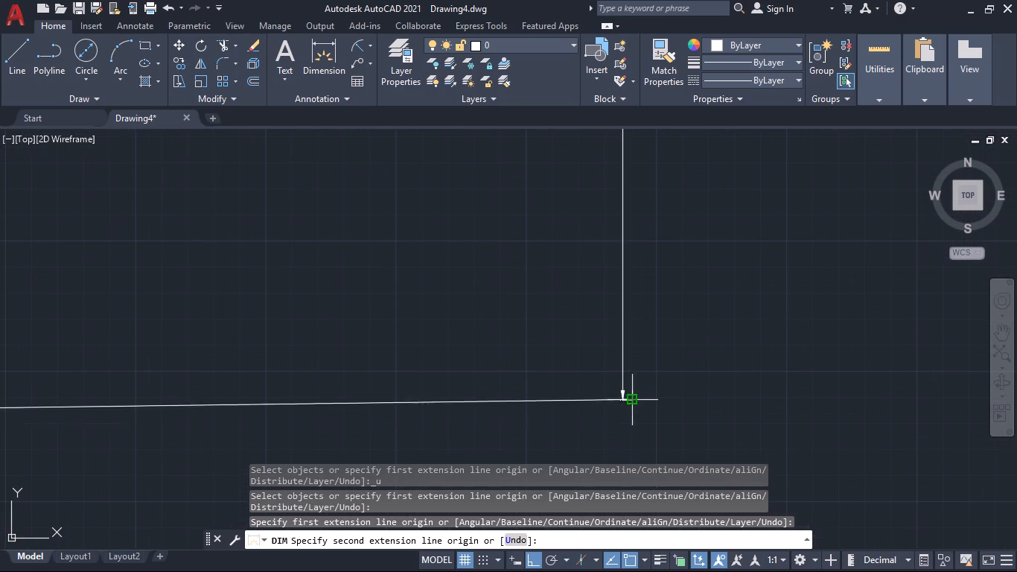
pyautogui.click(622, 402)
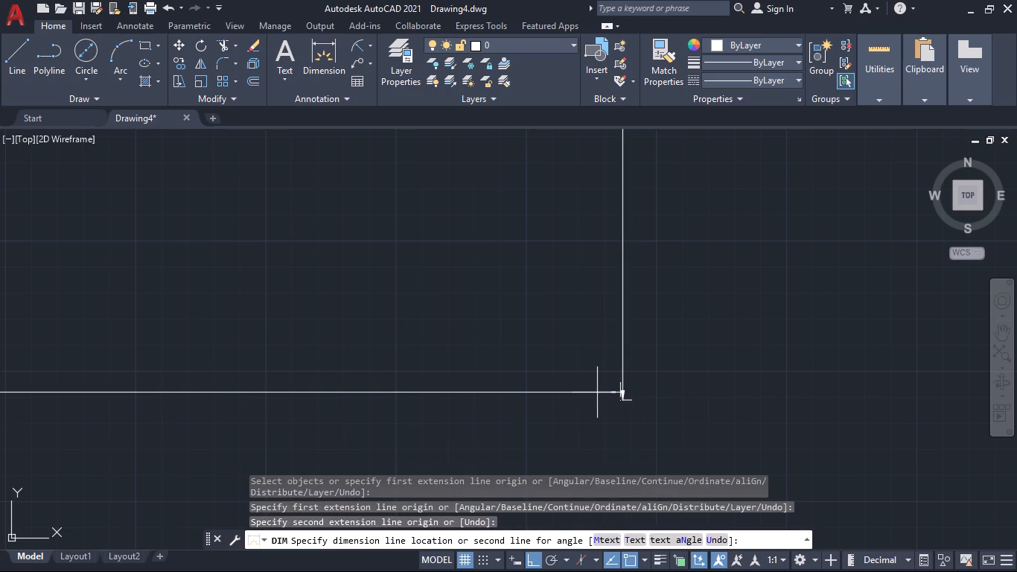
pyautogui.click(597, 393)
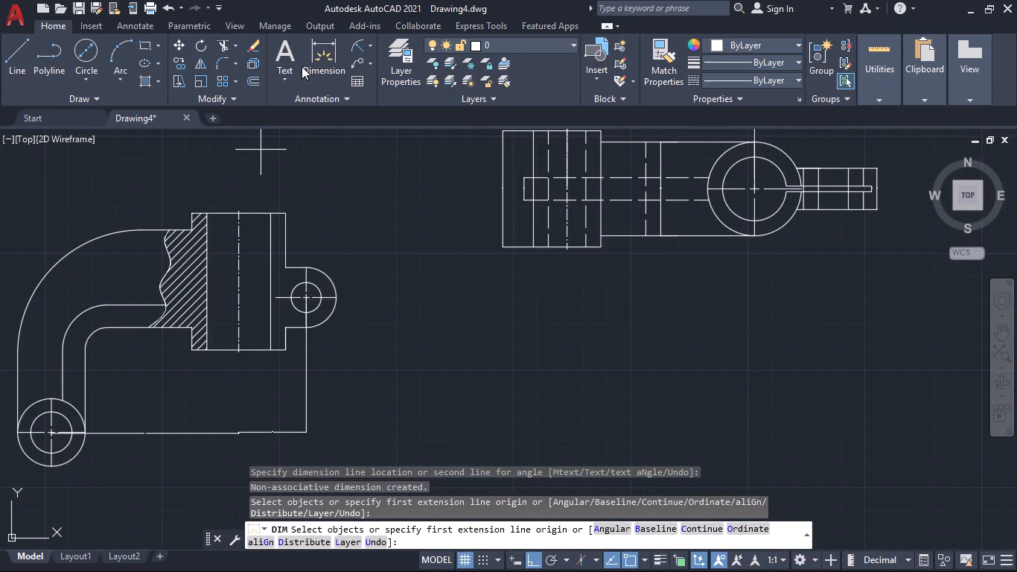
# Add radius dimensions to the three bend arcs of the first view's arm, from the outer bend to the innermost one.
pyautogui.click(354, 43)
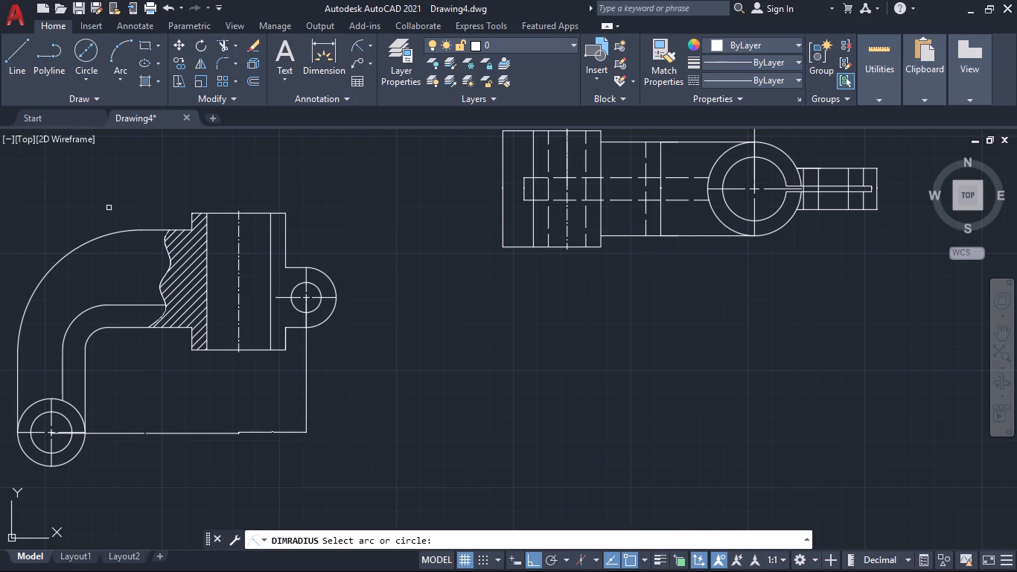
pyautogui.click(77, 248)
pyautogui.click(54, 223)
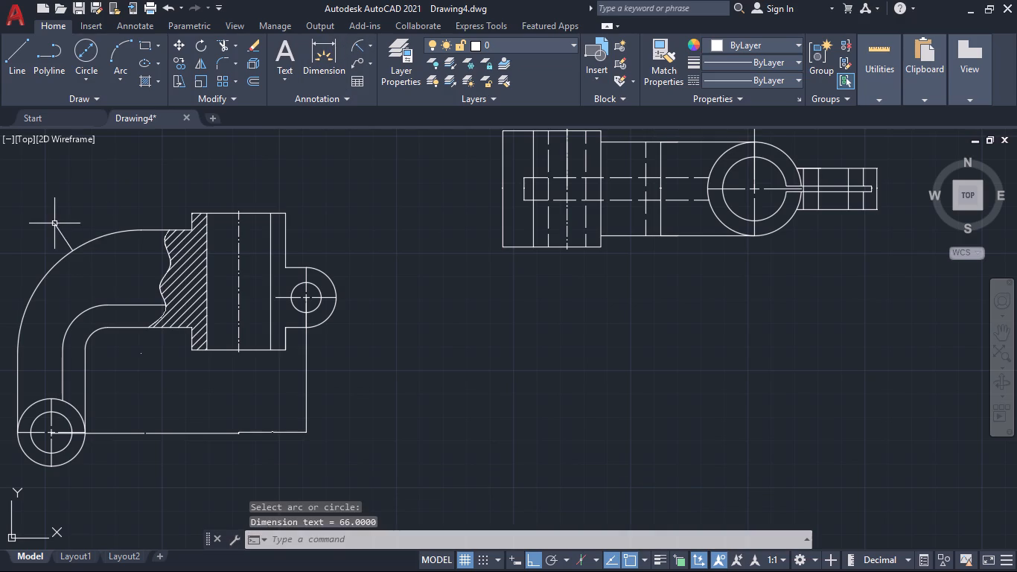
pyautogui.click(348, 45)
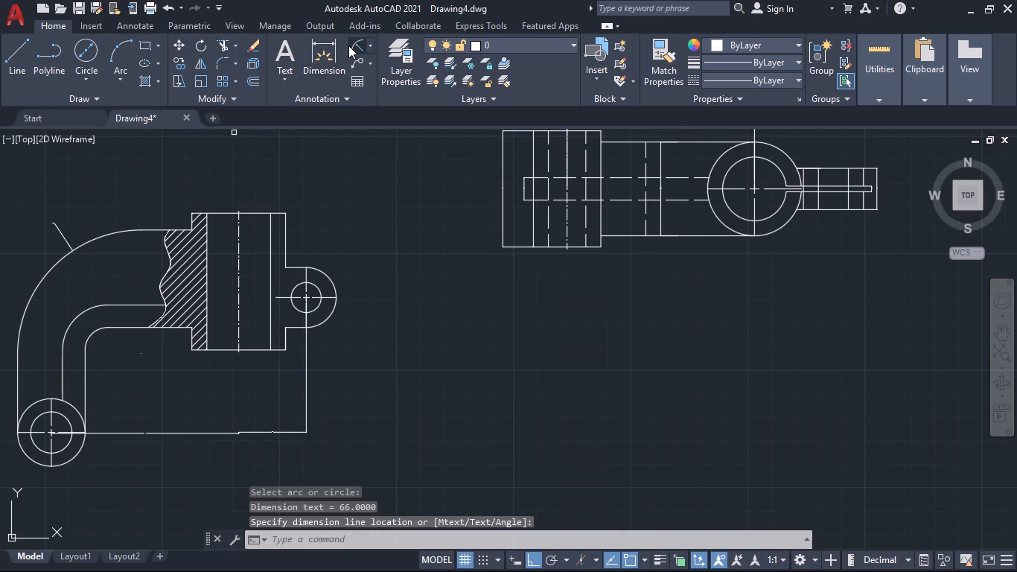
pyautogui.click(88, 309)
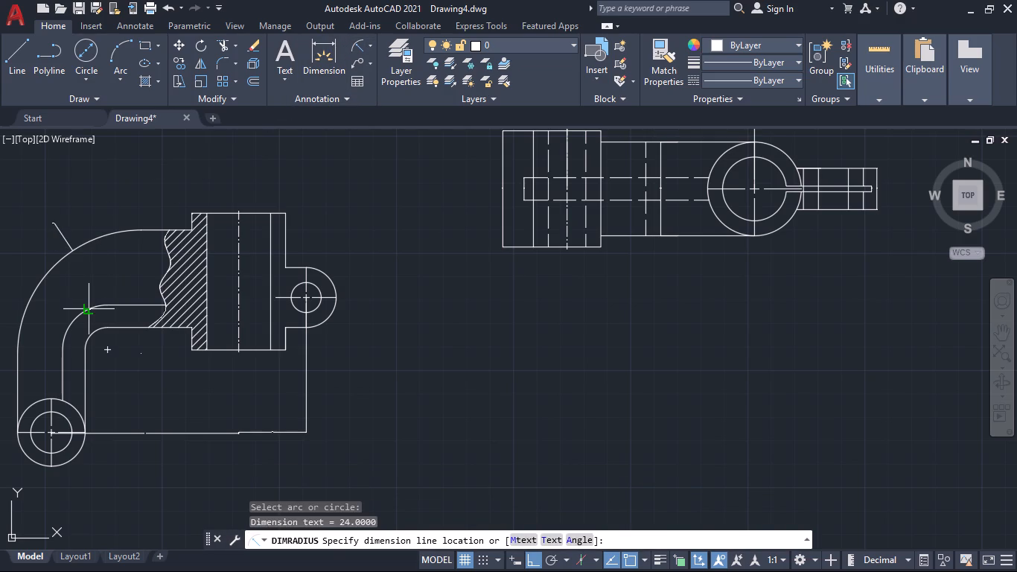
pyautogui.click(80, 300)
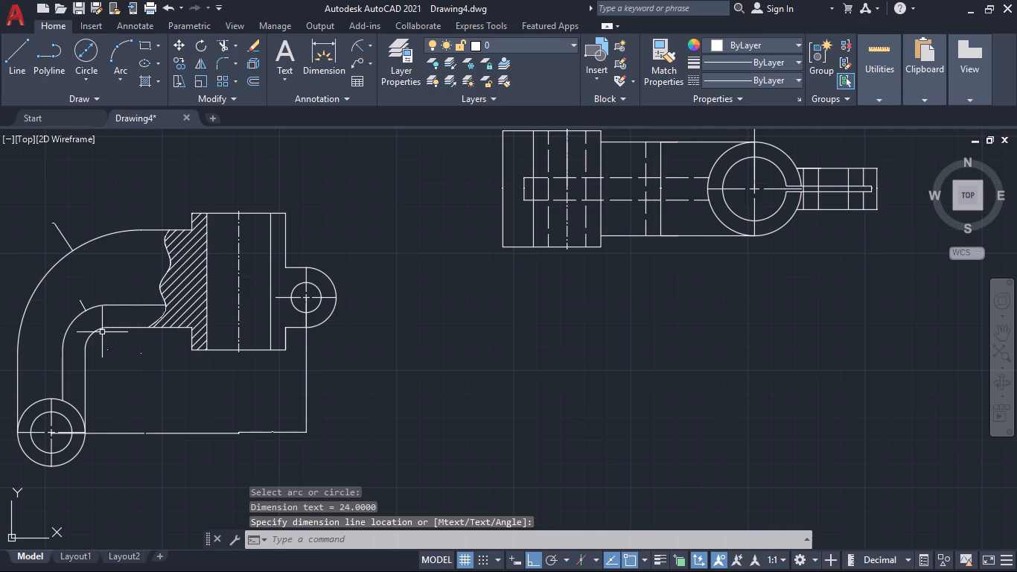
pyautogui.press('space')
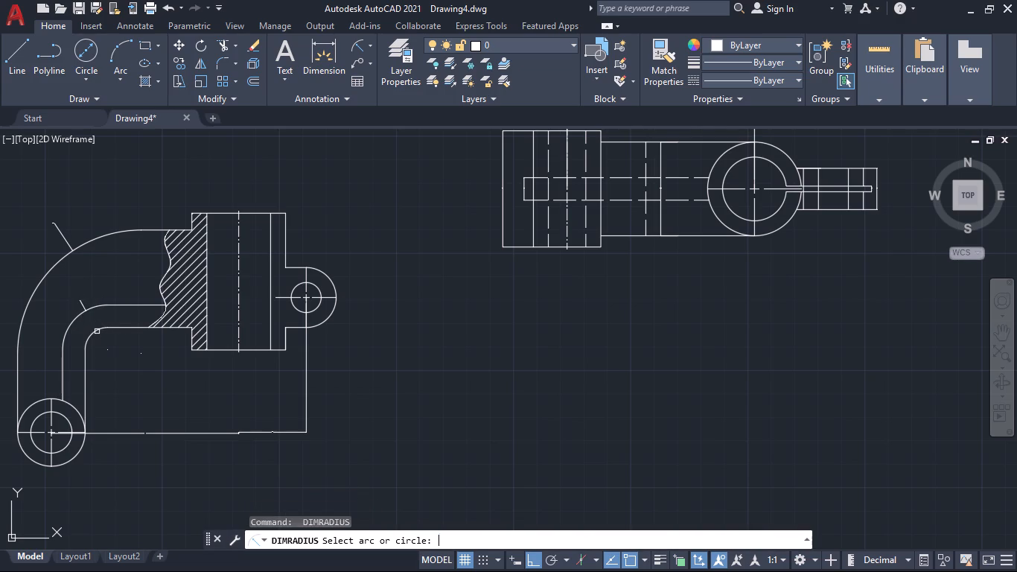
pyautogui.click(93, 330)
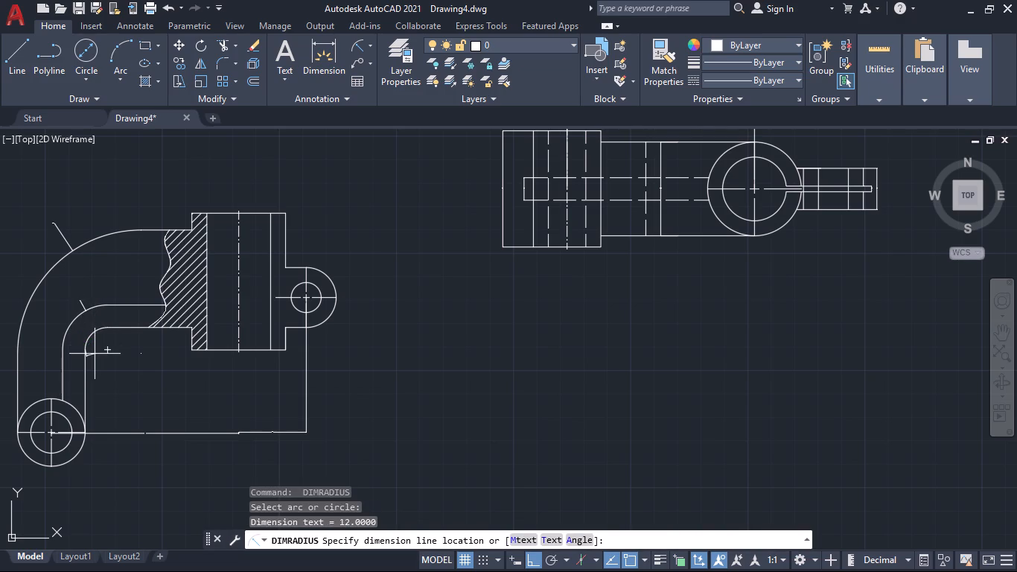
pyautogui.click(97, 355)
# Add radius dimensions to the lug's rounded outer edge and its small hole in the first view.
pyautogui.press('space')
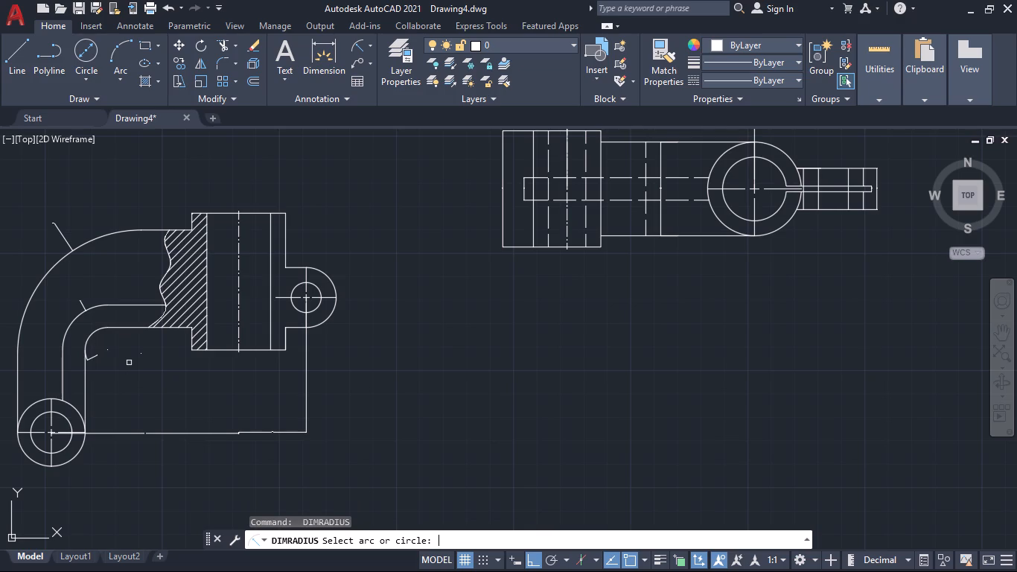
pyautogui.click(328, 276)
pyautogui.click(344, 268)
pyautogui.press('space')
pyautogui.click(317, 291)
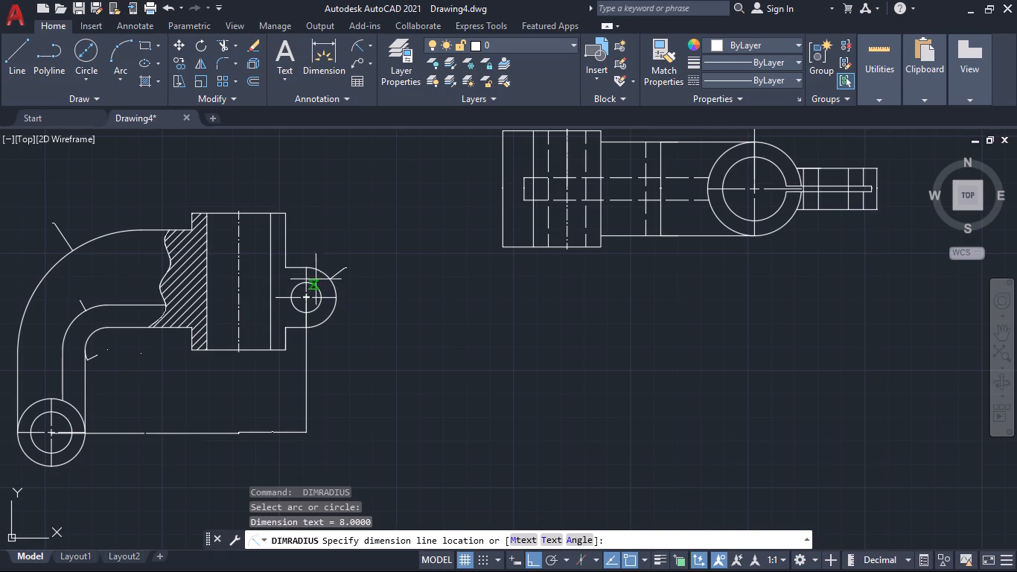
pyautogui.click(327, 259)
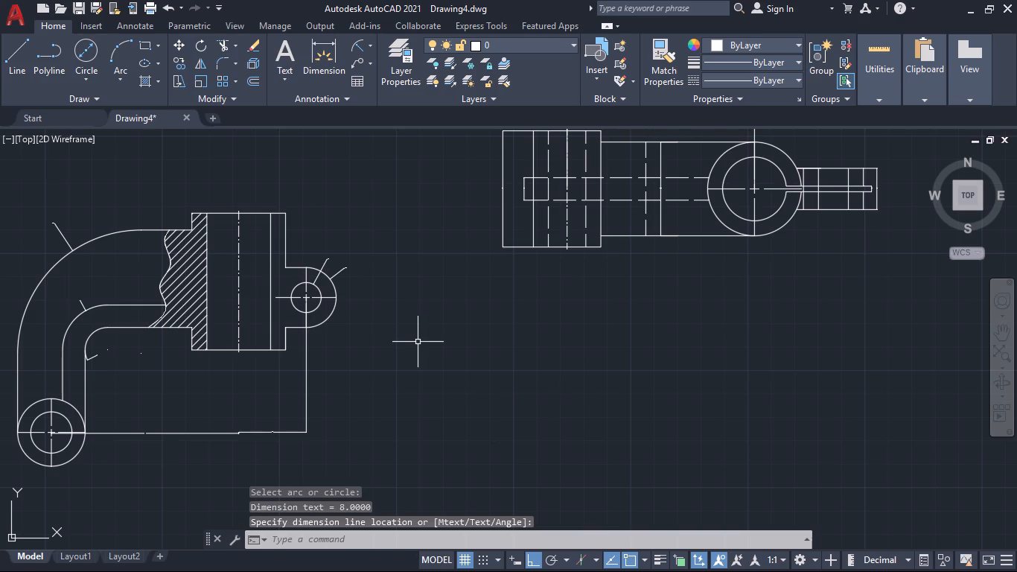
pyautogui.press('space')
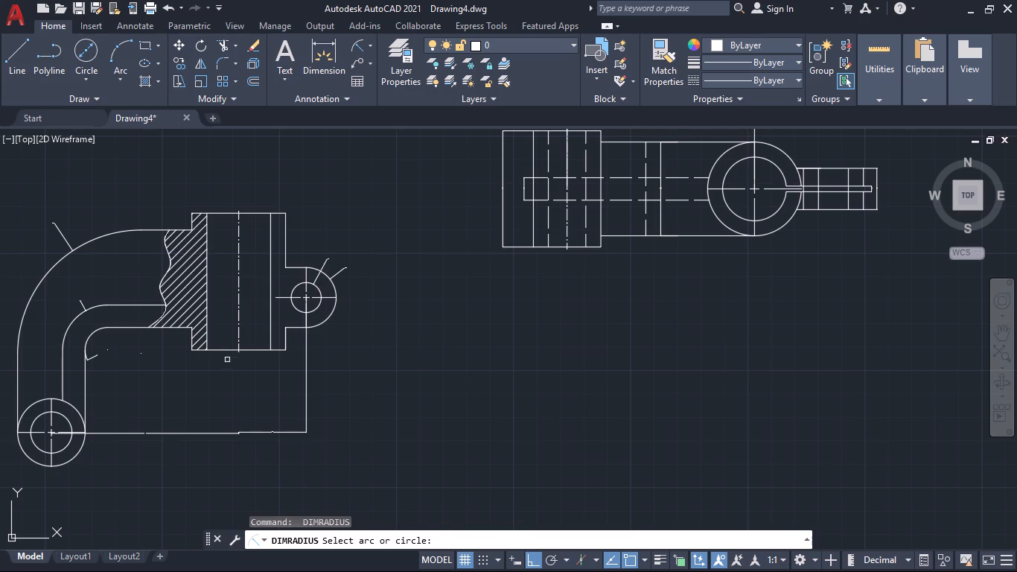
pyautogui.press('space')
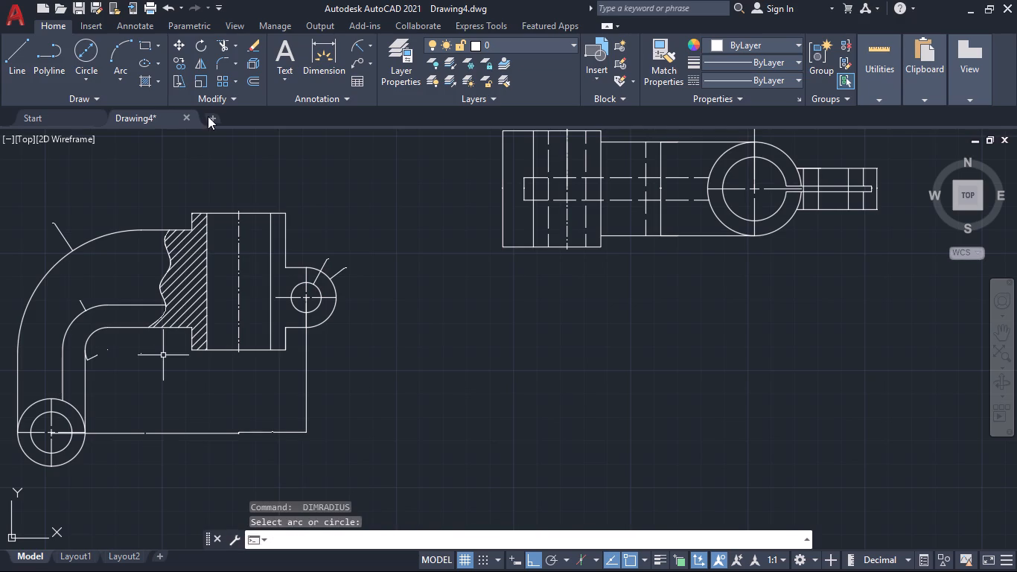
# Dimension the heights from the arm's upper edge to its inner horizontal line and from that line to its lower edge.
pyautogui.click(325, 45)
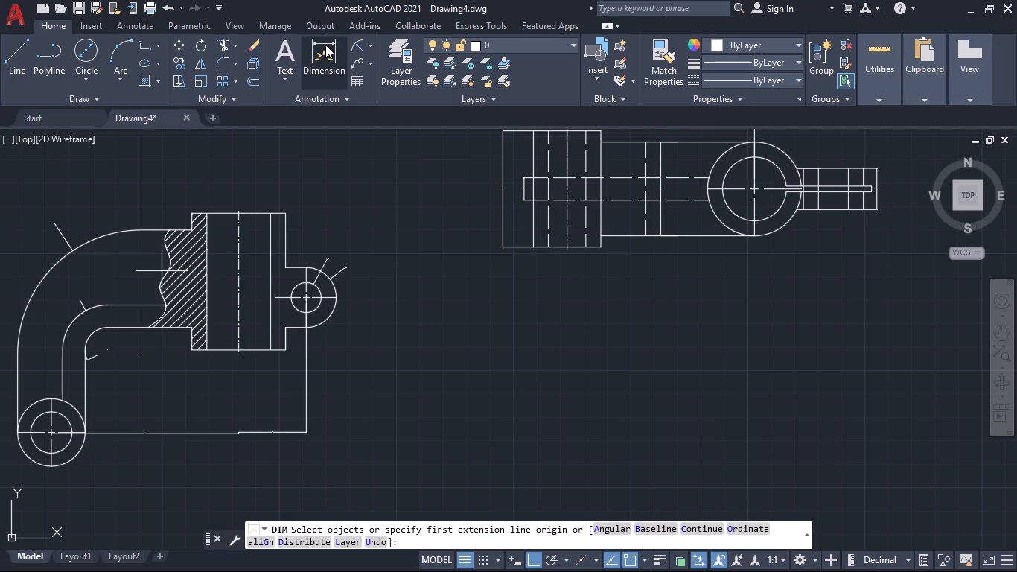
pyautogui.click(140, 232)
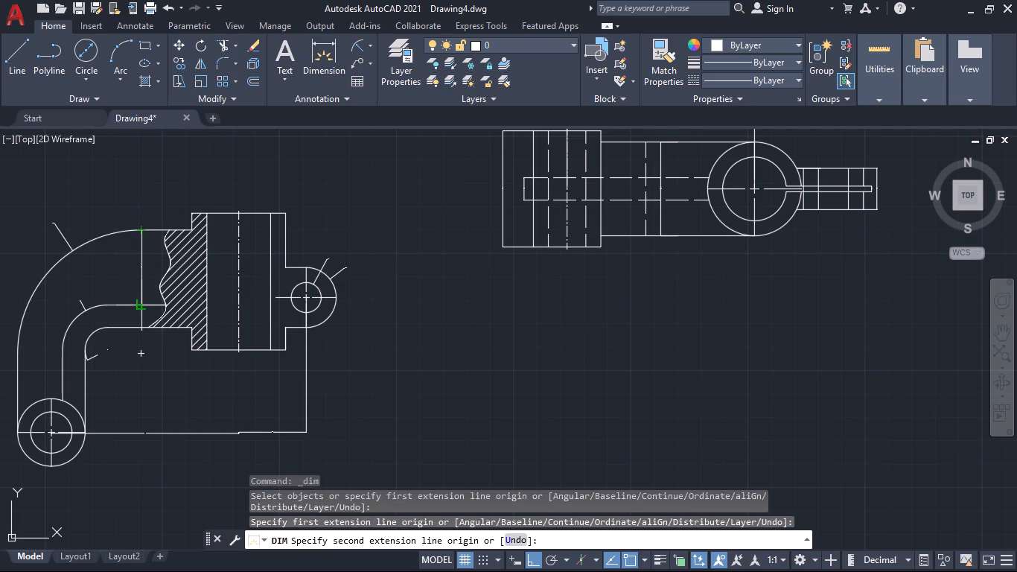
pyautogui.click(144, 305)
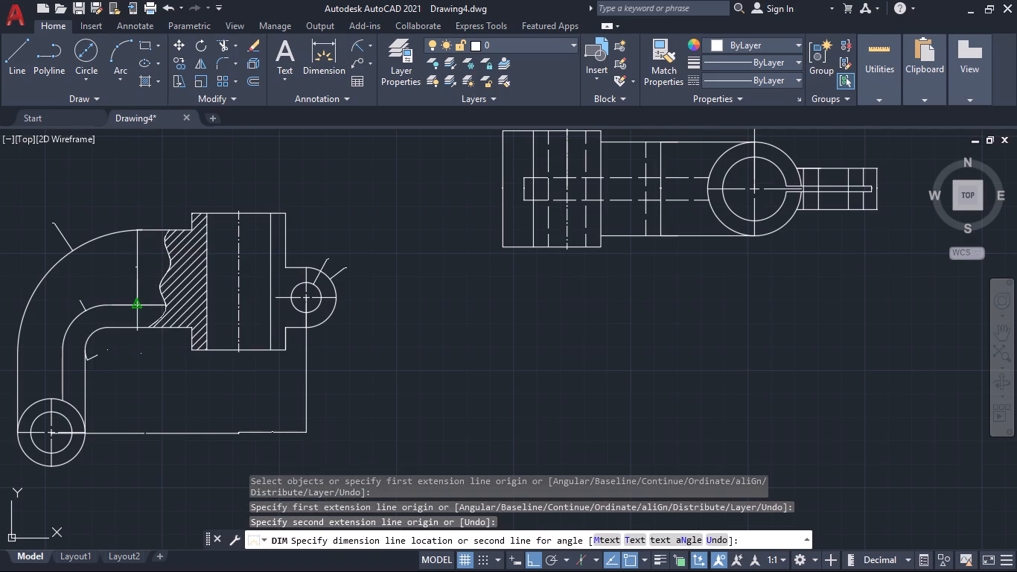
pyautogui.click(136, 306)
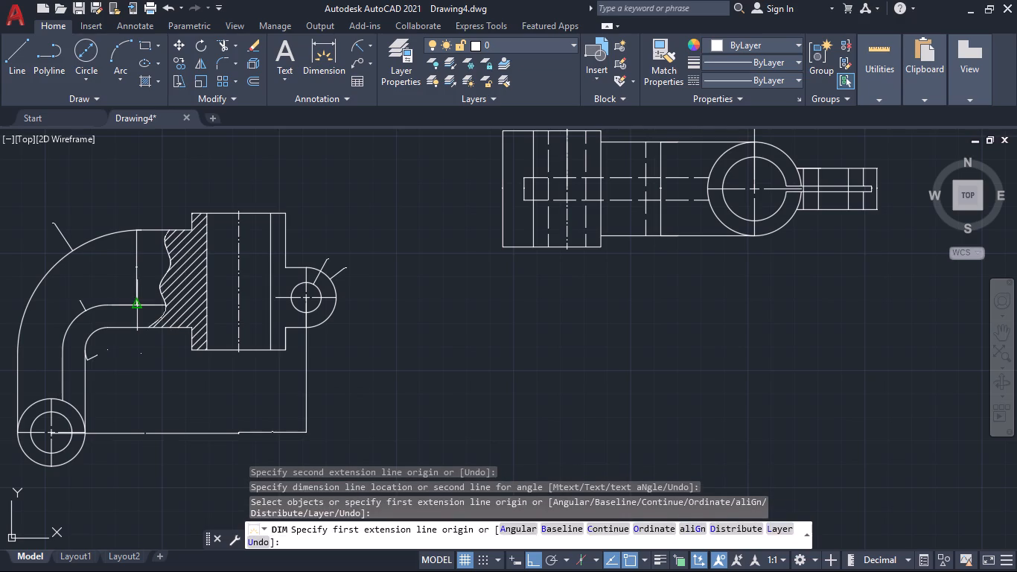
pyautogui.click(135, 327)
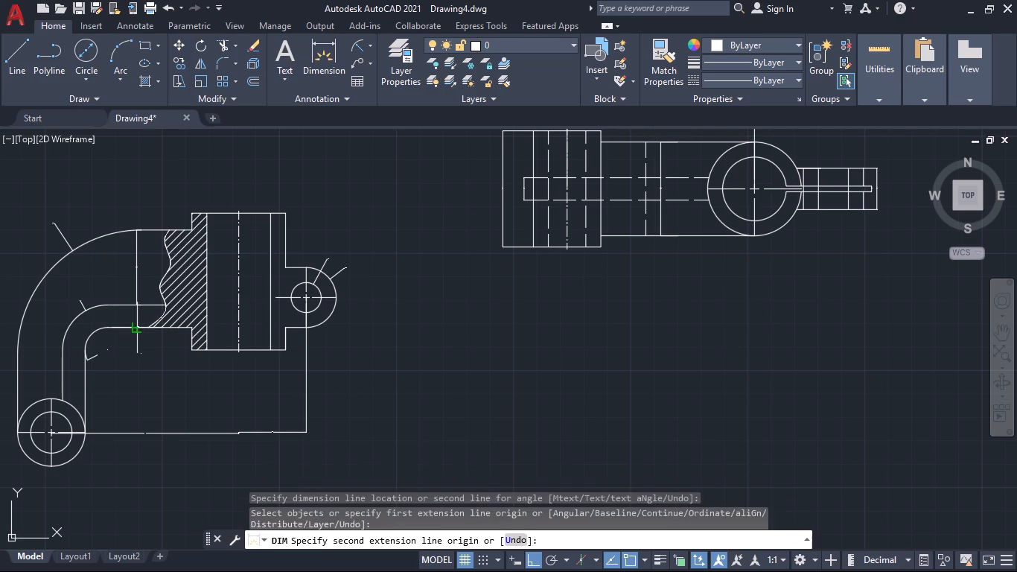
pyautogui.click(133, 305)
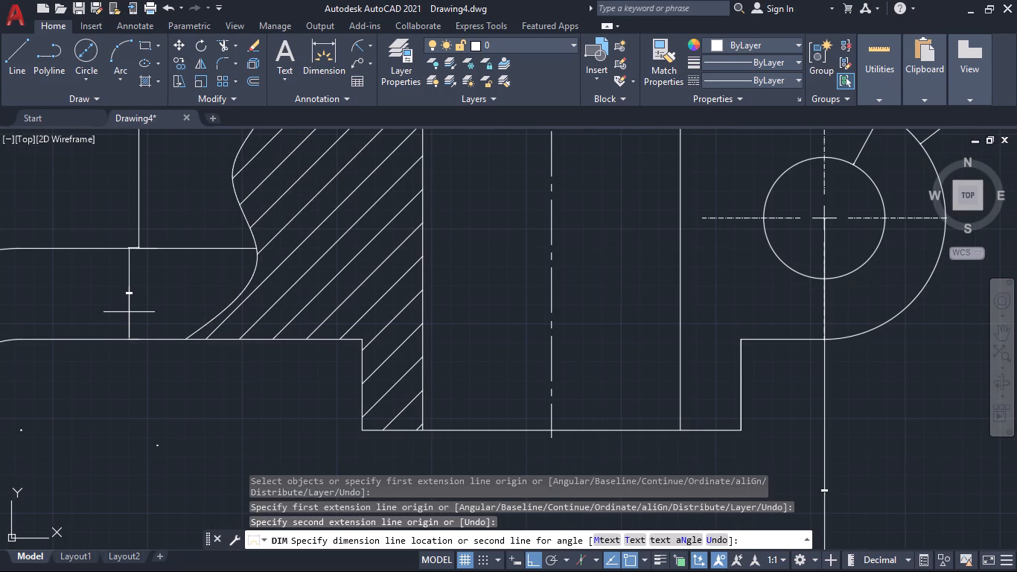
pyautogui.click(89, 314)
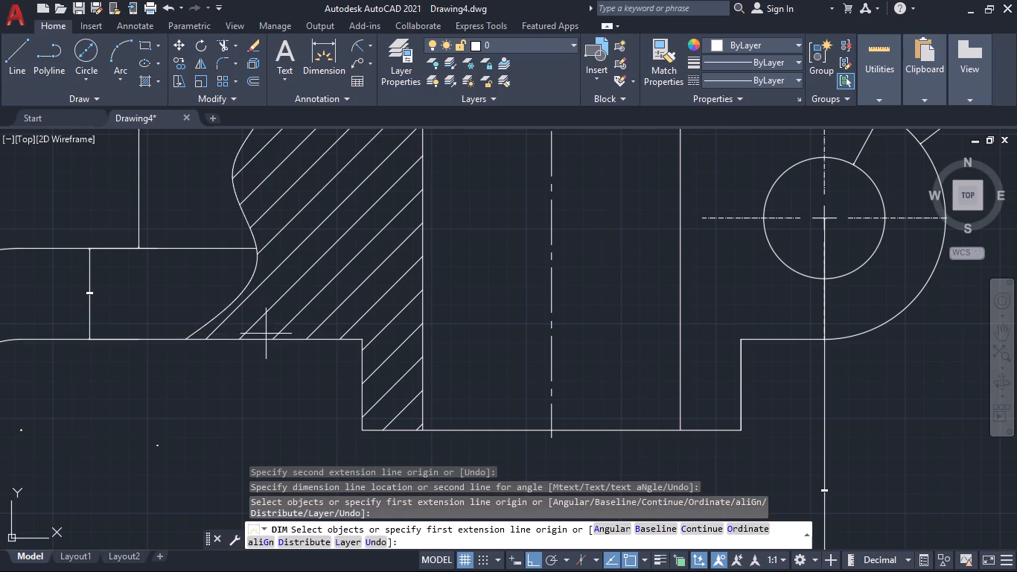
# Dimension the height of the hub's lower step, from the arm's lower edge to the hub's bottom edge.
pyautogui.click(360, 340)
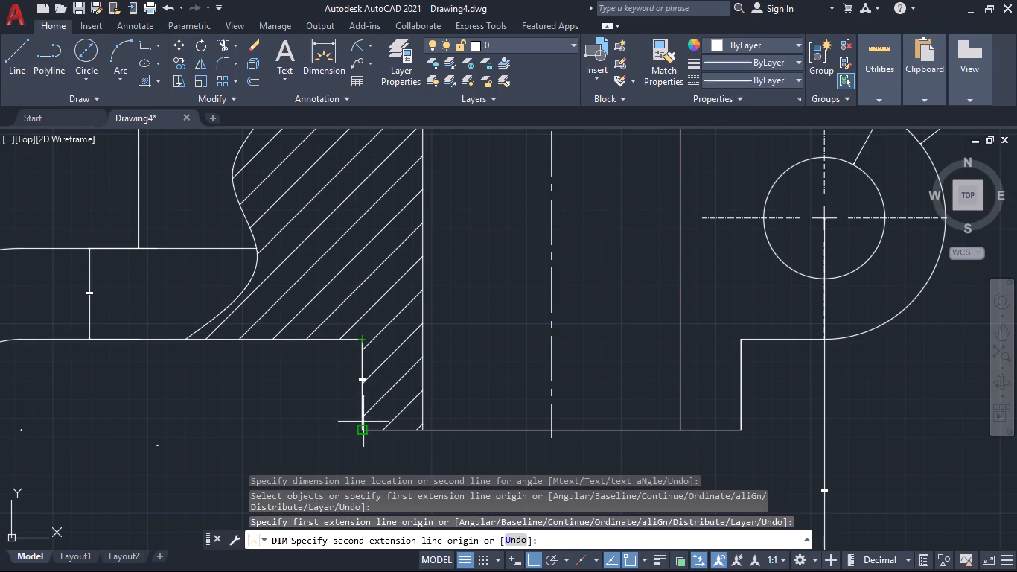
pyautogui.click(363, 432)
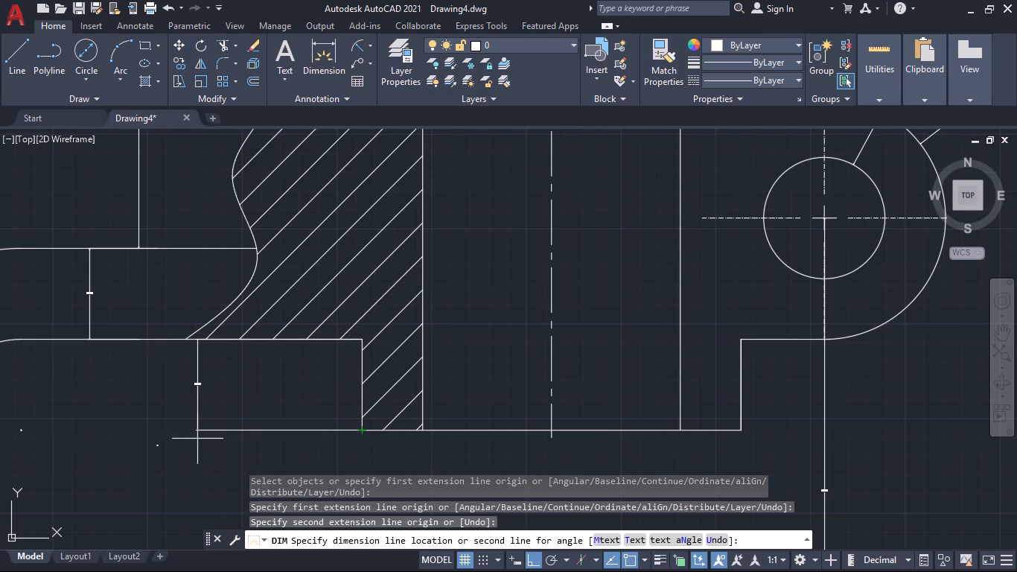
pyautogui.click(189, 439)
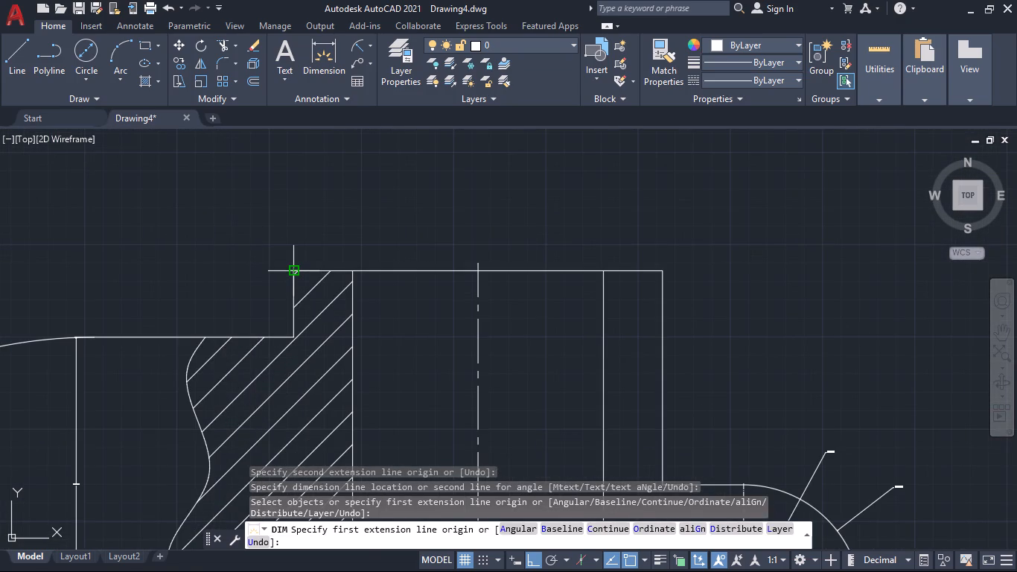
# Dimension the height of the hub's upper step in the first view, from the hub's top edge to the arm's upper edge.
pyautogui.click(293, 271)
pyautogui.click(294, 337)
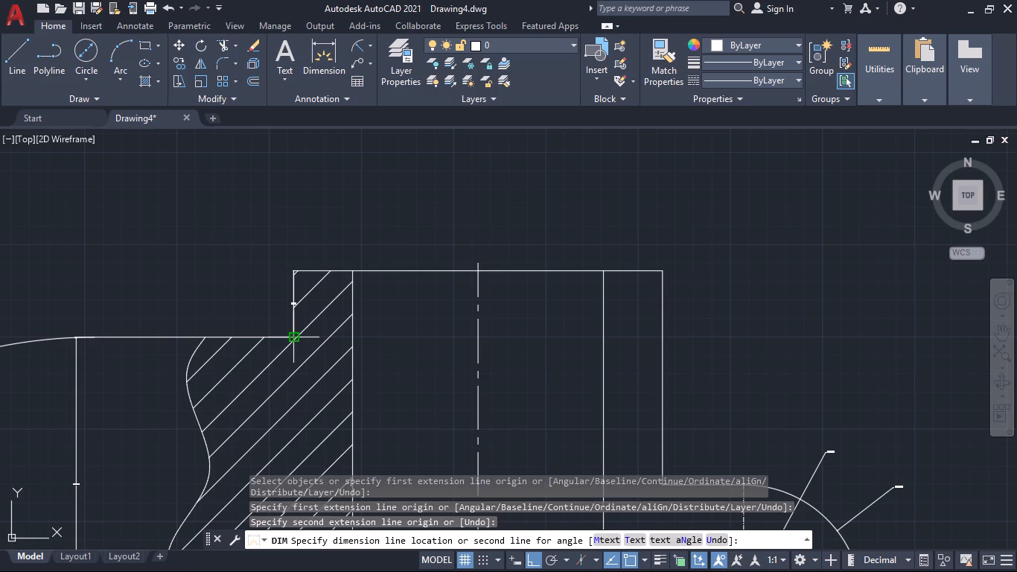
pyautogui.click(249, 334)
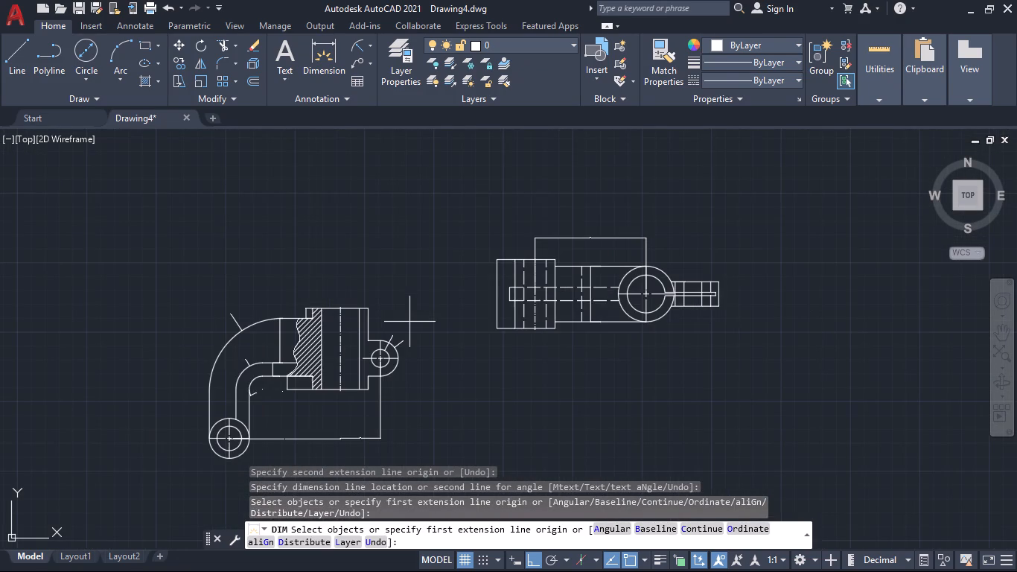
pyautogui.press('Escape')
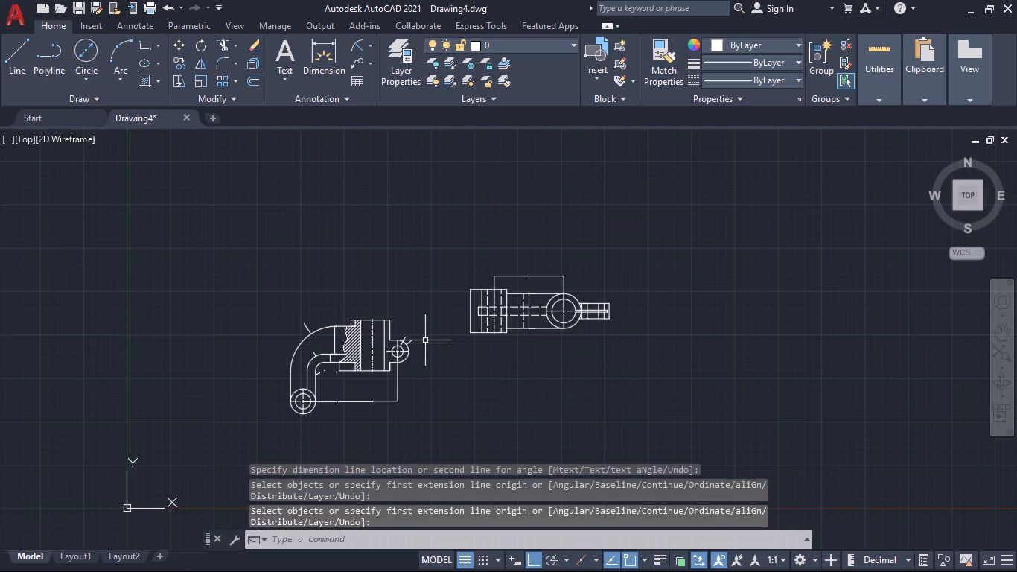
# Move the second view with its dimensions directly above the first view, its ring centre vertically aligned with the lug's hole, with Ortho off.
pyautogui.click(643, 357)
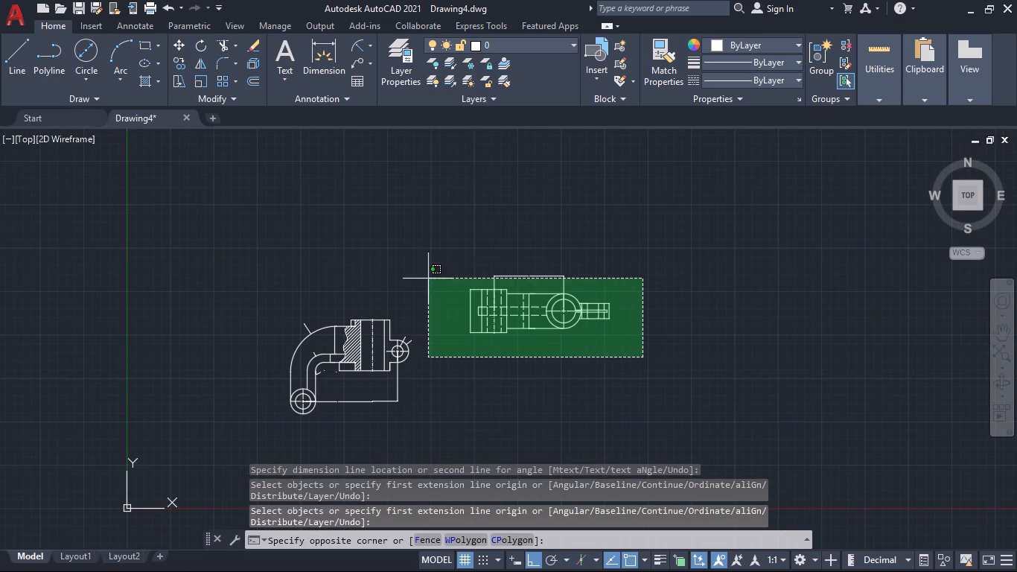
pyautogui.click(430, 253)
pyautogui.press('m')
pyautogui.press('Return')
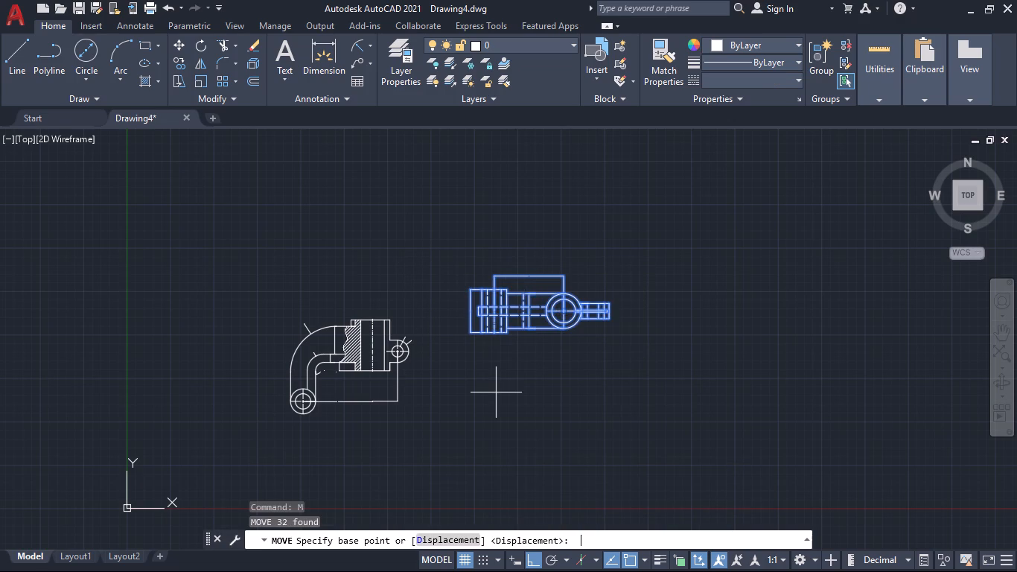
pyautogui.click(565, 313)
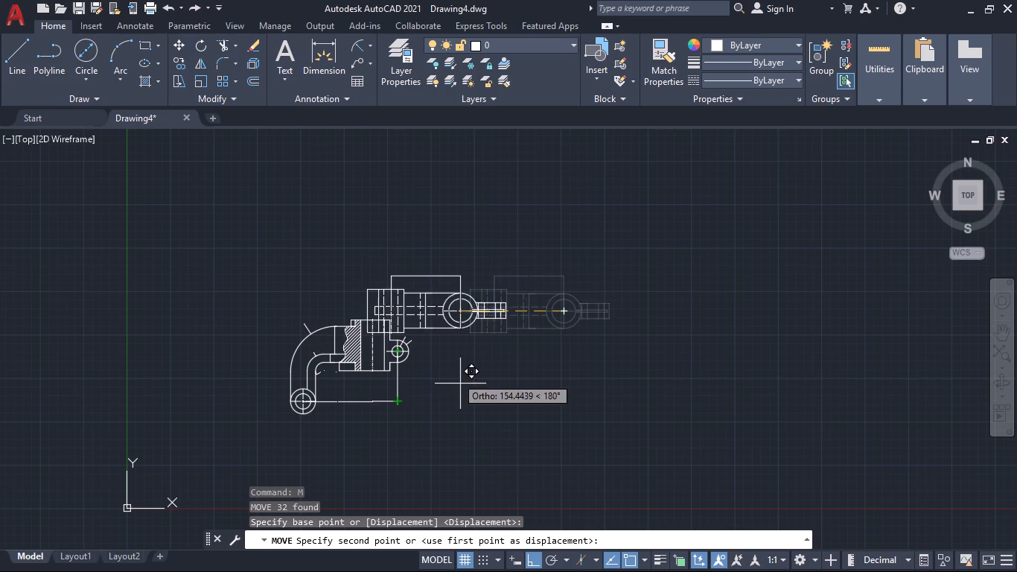
pyautogui.click(532, 554)
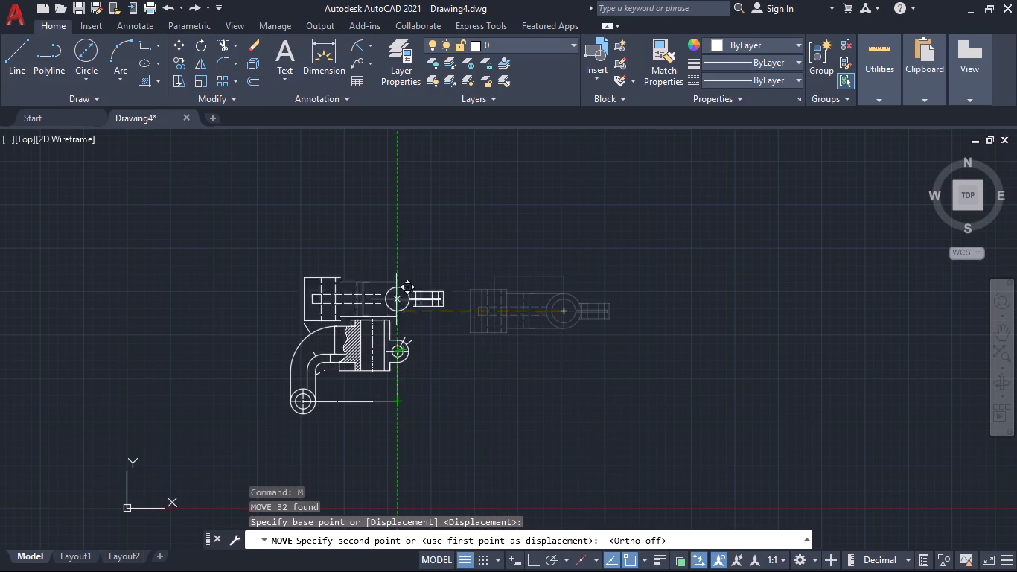
pyautogui.click(391, 239)
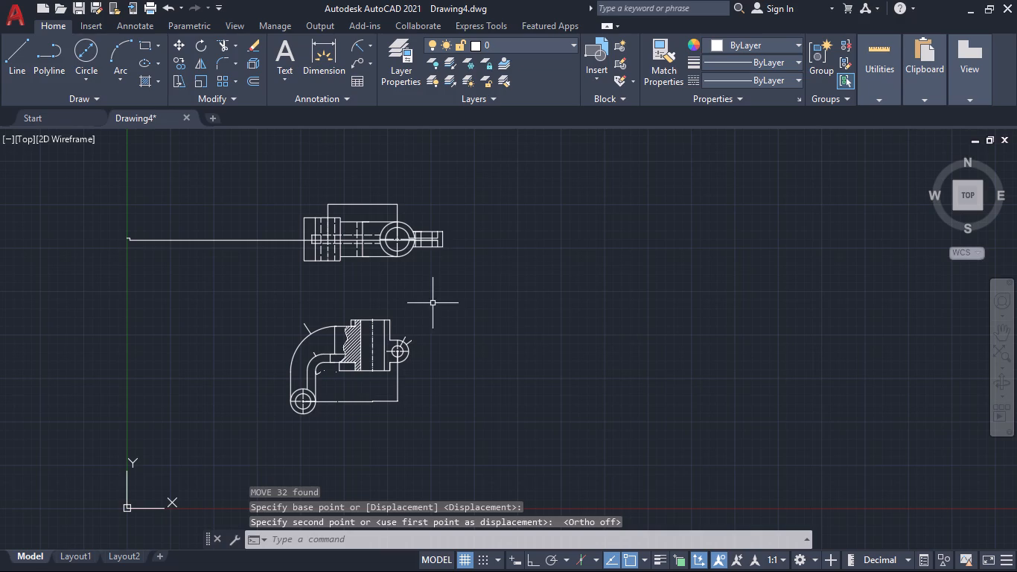
# Delete the stray stretched dimension running from the second view's split lug out to the Y axis.
pyautogui.click(303, 280)
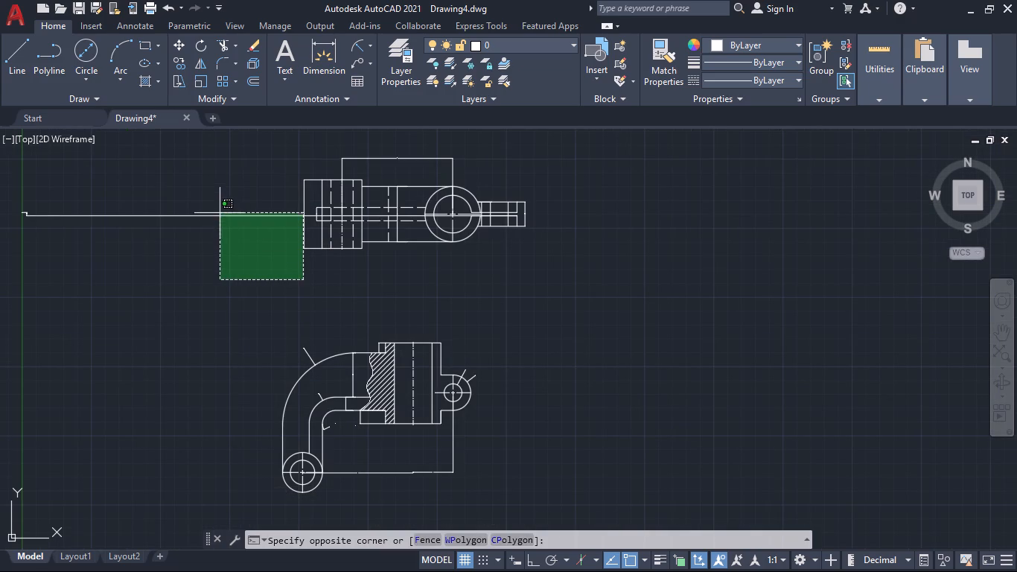
pyautogui.click(207, 325)
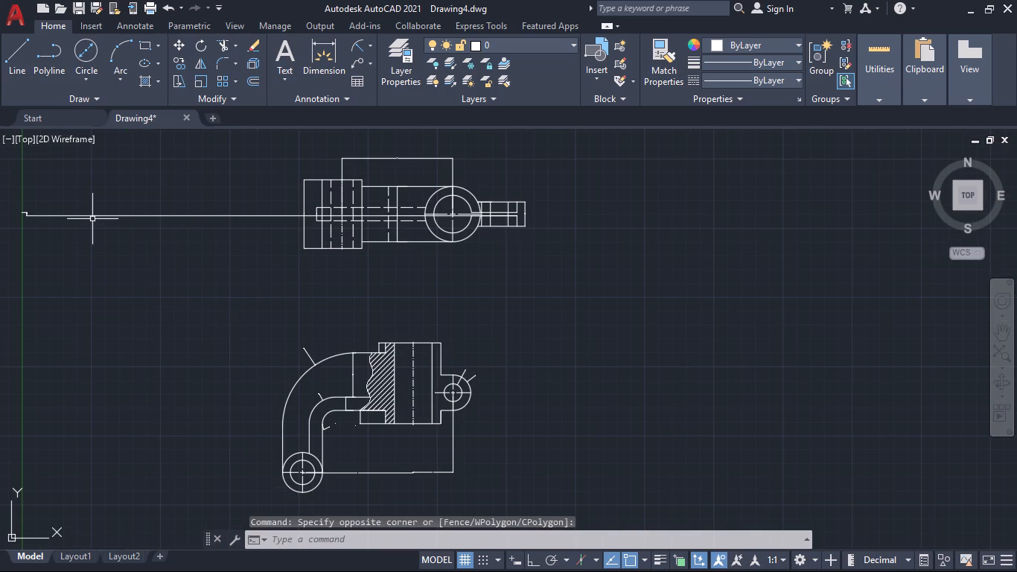
pyautogui.click(92, 216)
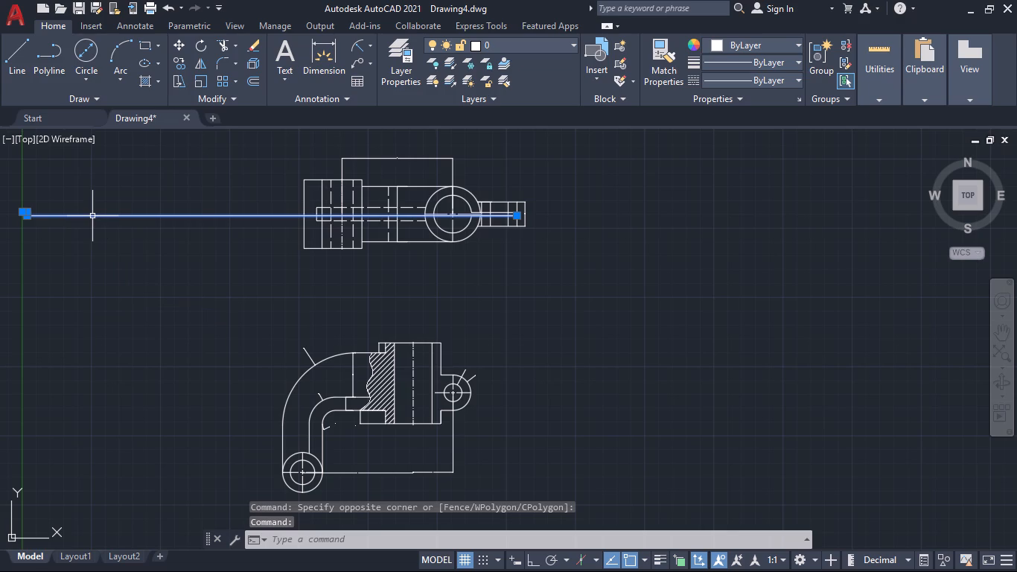
pyautogui.press('Delete')
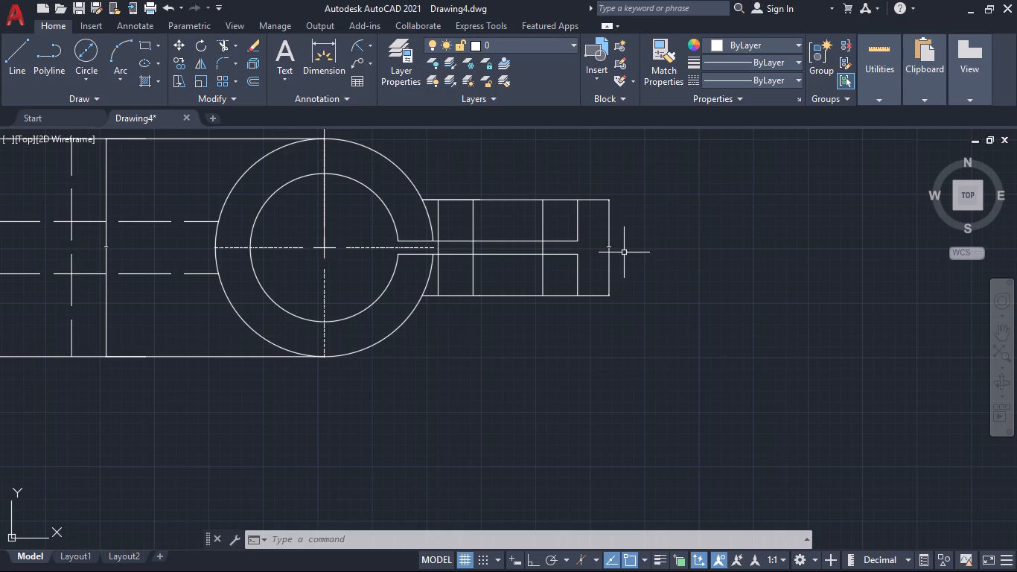
# Dimension the width of the narrow slot at its end in the second view's split lug.
pyautogui.click(321, 42)
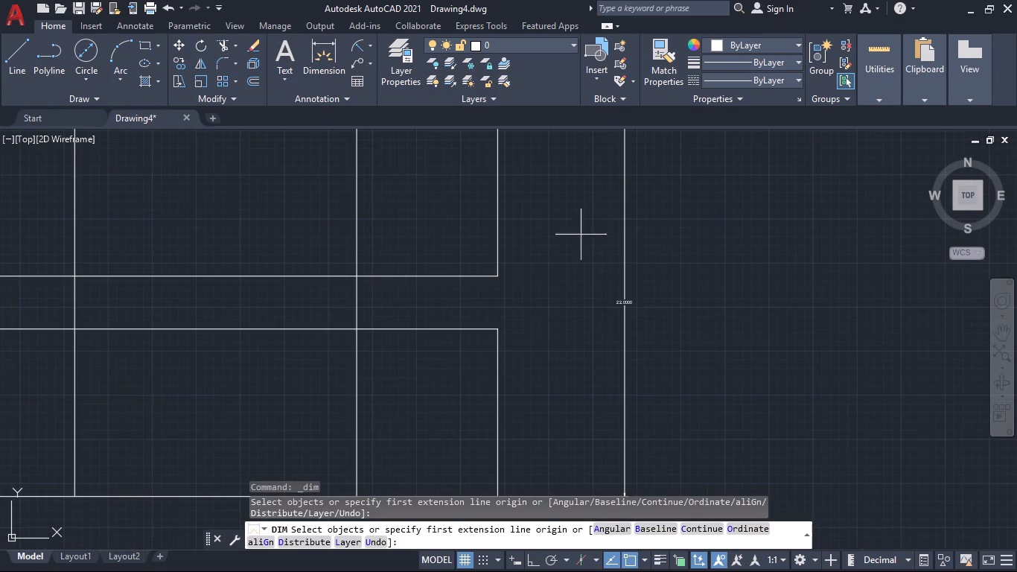
pyautogui.click(497, 276)
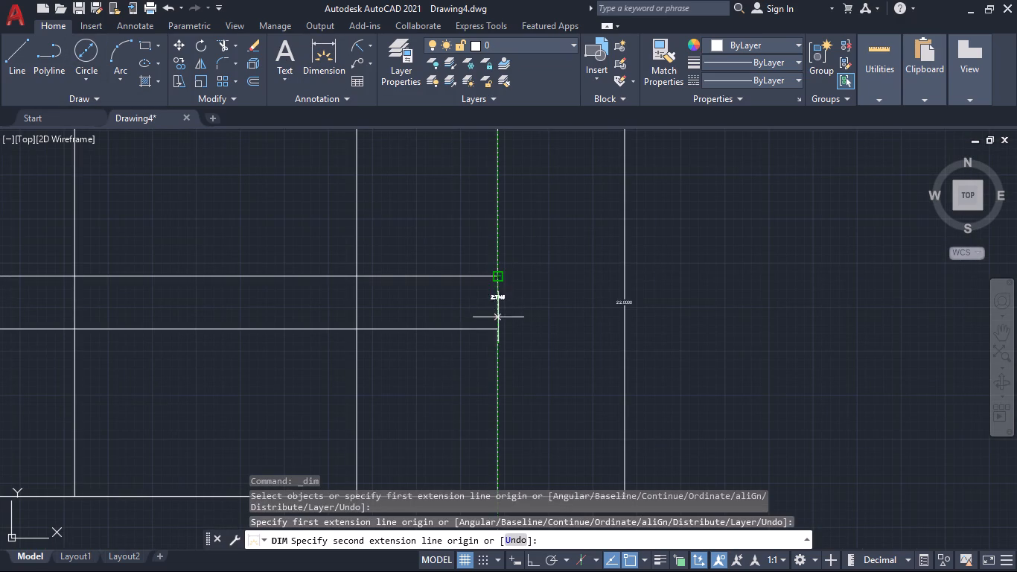
pyautogui.click(498, 328)
pyautogui.click(528, 325)
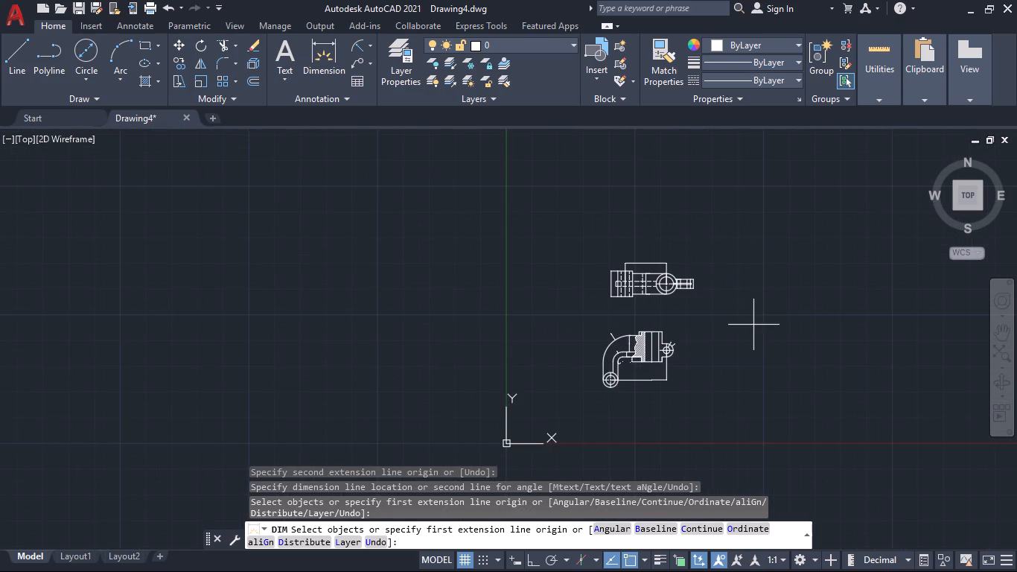
pyautogui.click(753, 325)
pyautogui.press('Escape')
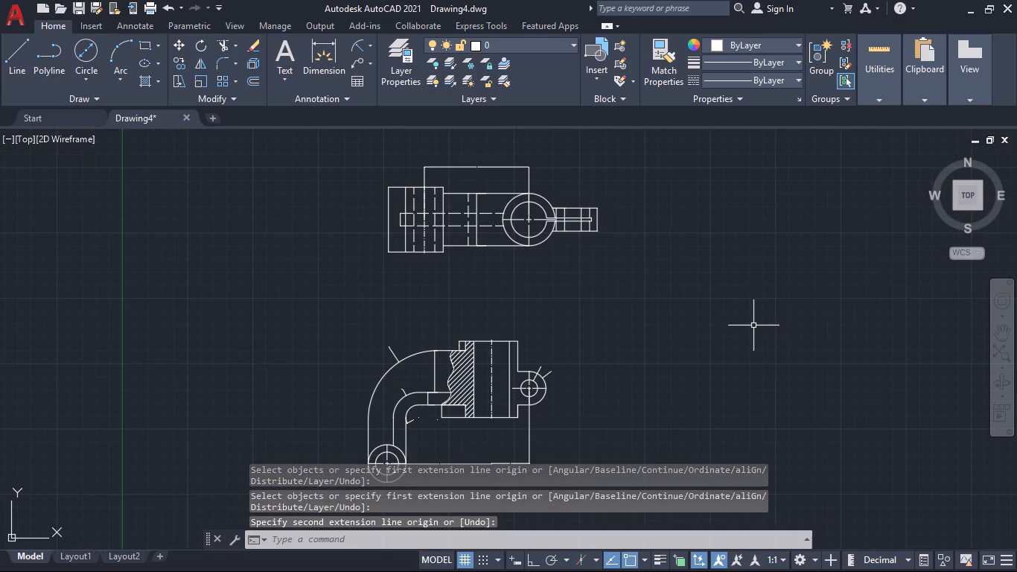
# Modify the Standard dimension style to use a linear precision of 0.0.
pyautogui.press('d')
pyautogui.press('Return')
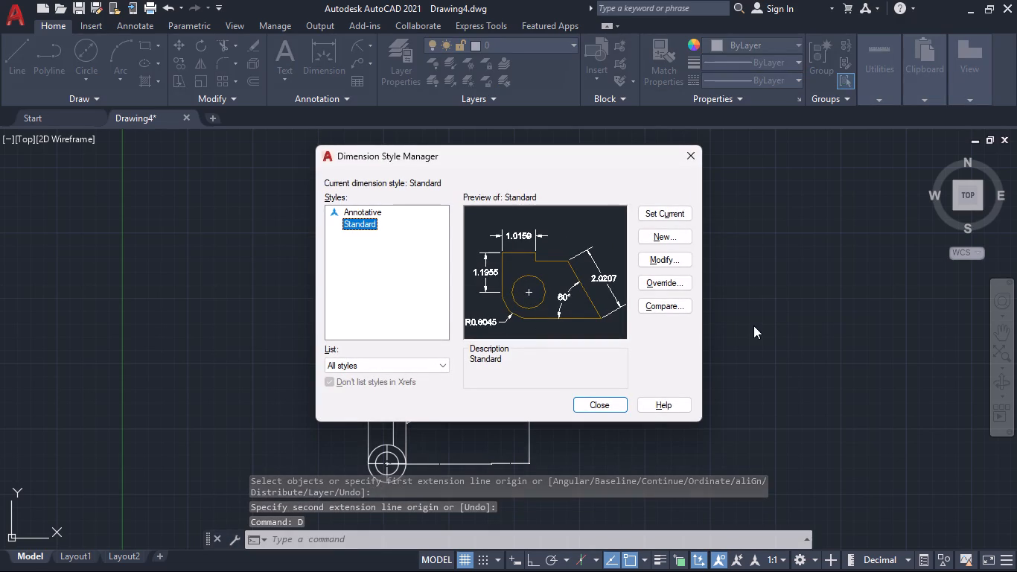
pyautogui.click(669, 260)
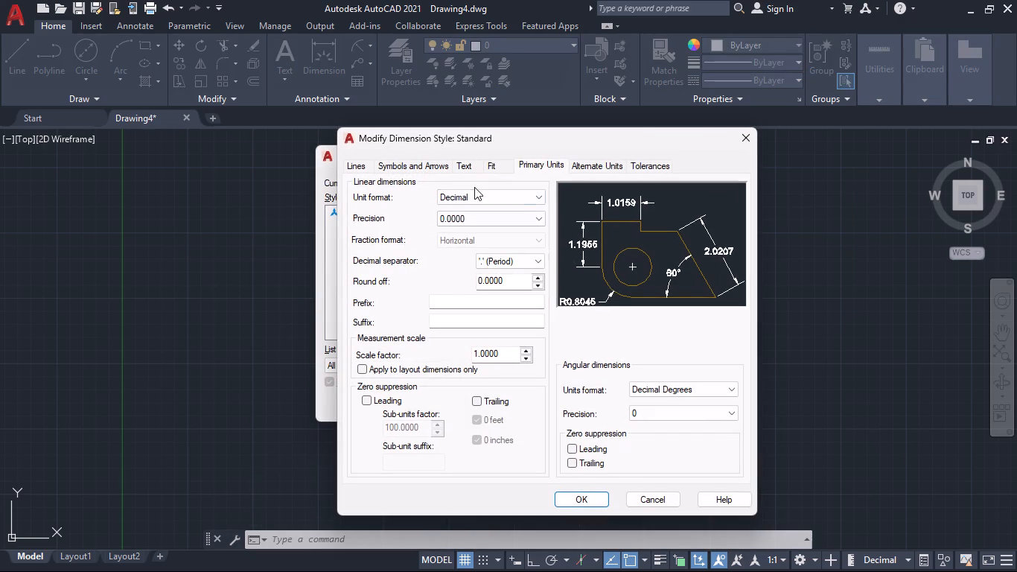
pyautogui.click(529, 159)
pyautogui.click(513, 215)
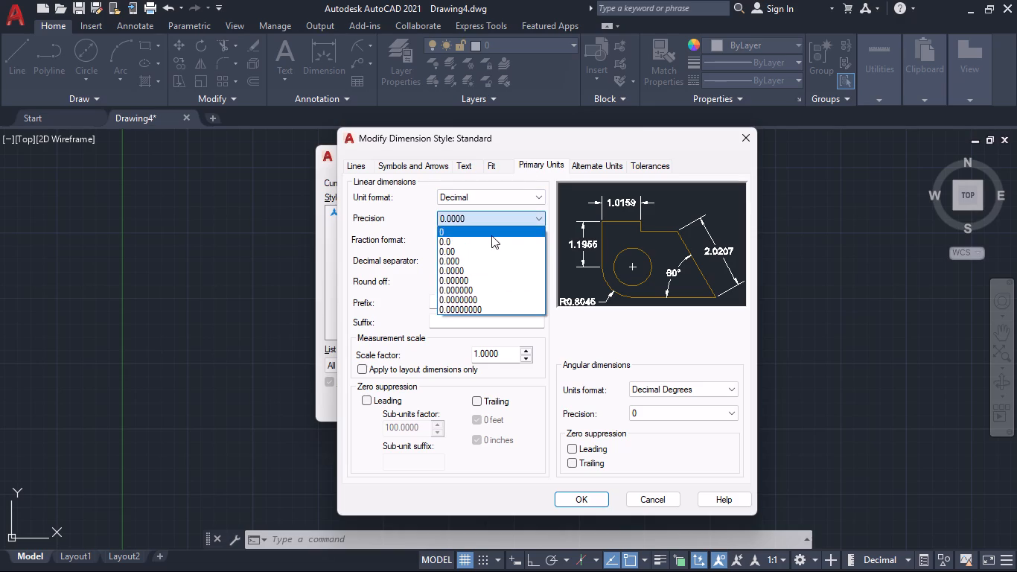
pyautogui.click(476, 242)
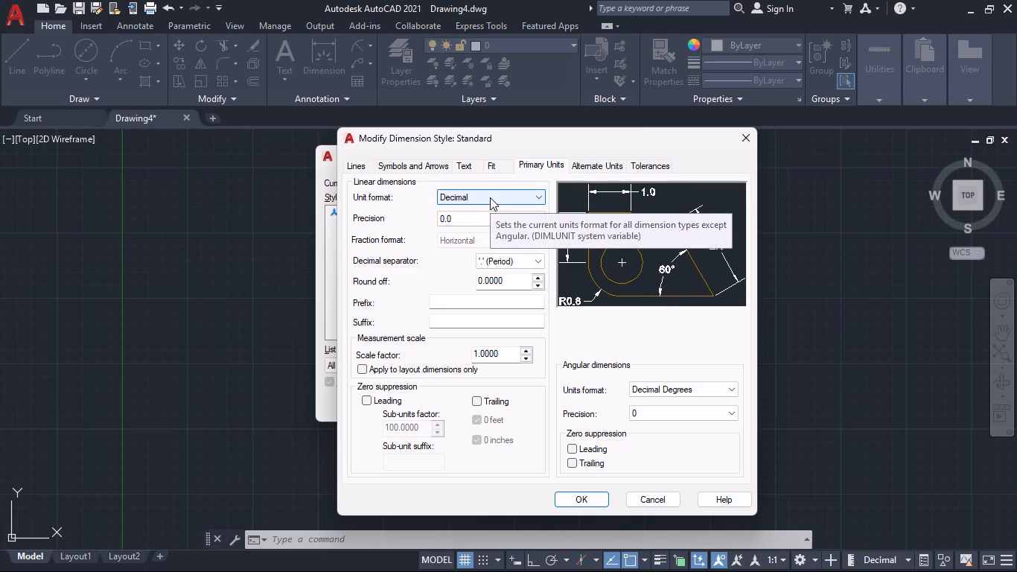
# Set the Standard dimension style's text height to 3 and its arrow size to 2.
pyautogui.click(468, 163)
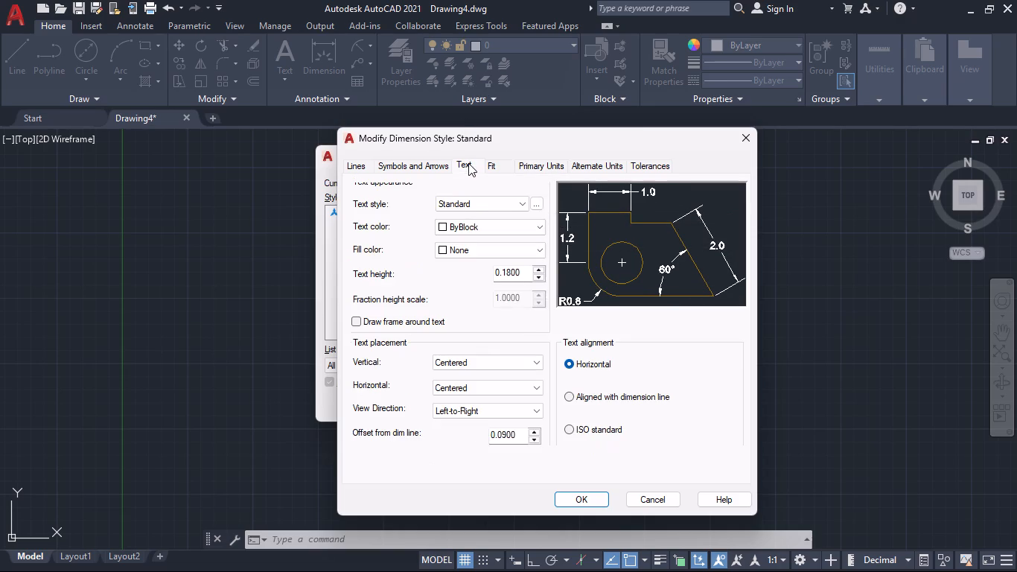
pyautogui.doubleClick(526, 270)
pyautogui.press('3')
pyautogui.press('Return')
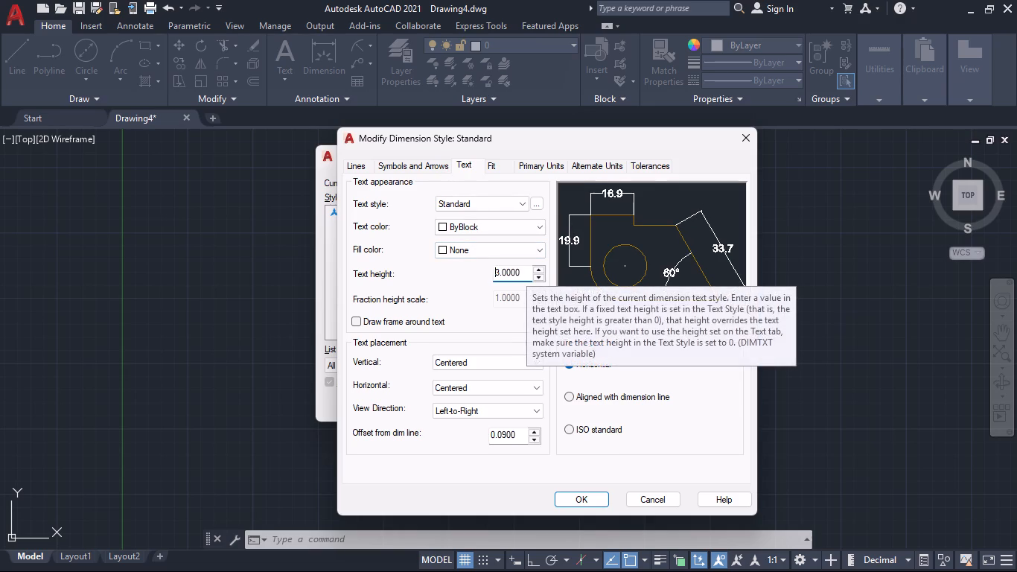
pyautogui.click(420, 166)
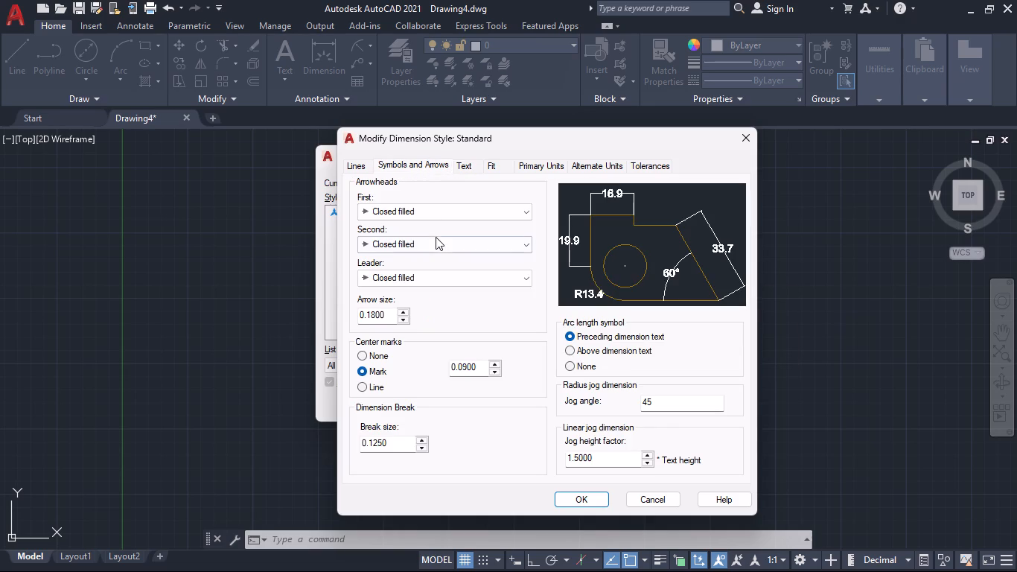
pyautogui.doubleClick(386, 313)
pyautogui.press('2')
pyautogui.press('Return')
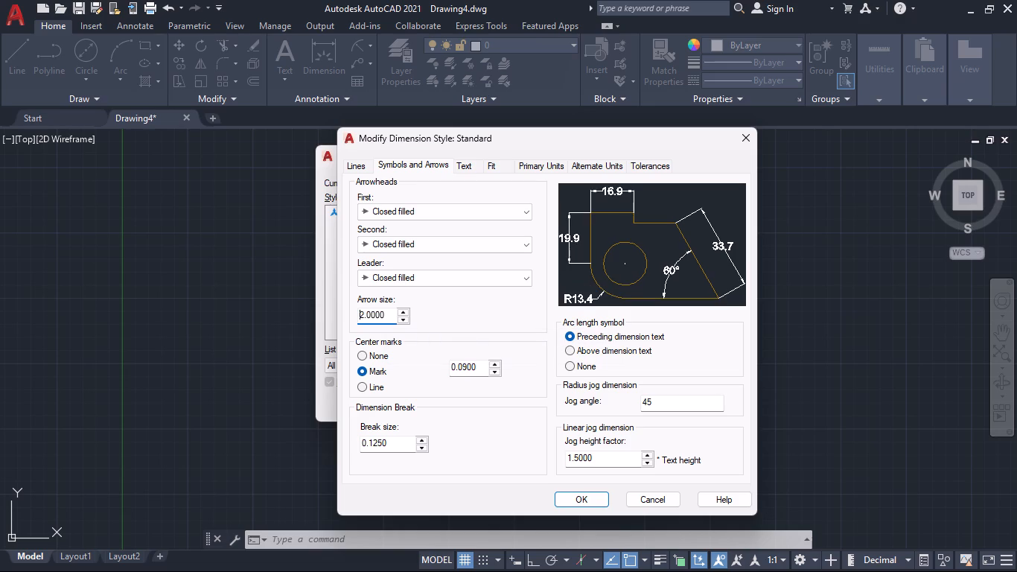
pyautogui.click(386, 313)
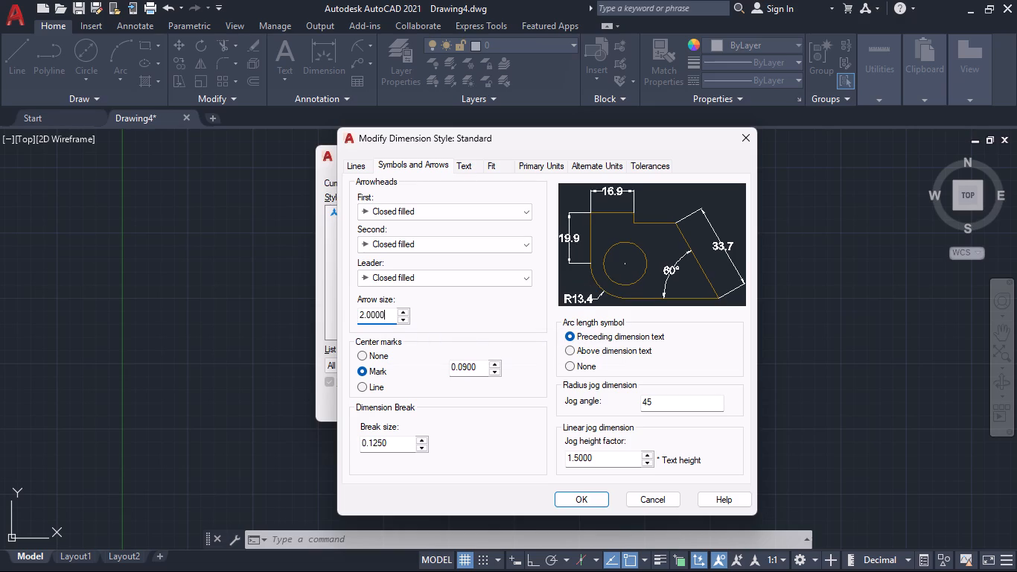
pyautogui.doubleClick(386, 313)
pyautogui.click(572, 497)
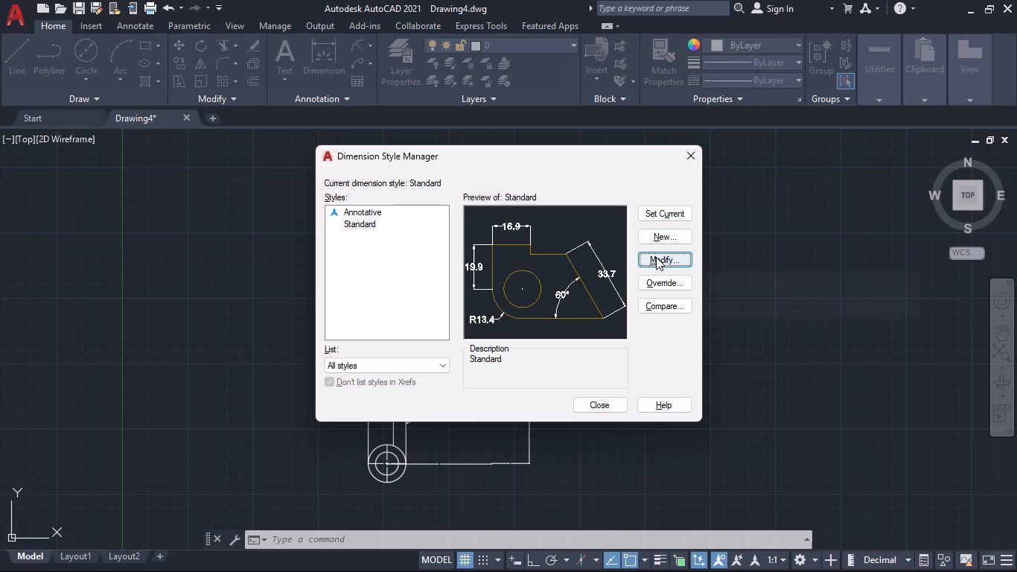
# Align the Standard dimension style's text with the dimension line and make the style current.
pyautogui.click(656, 257)
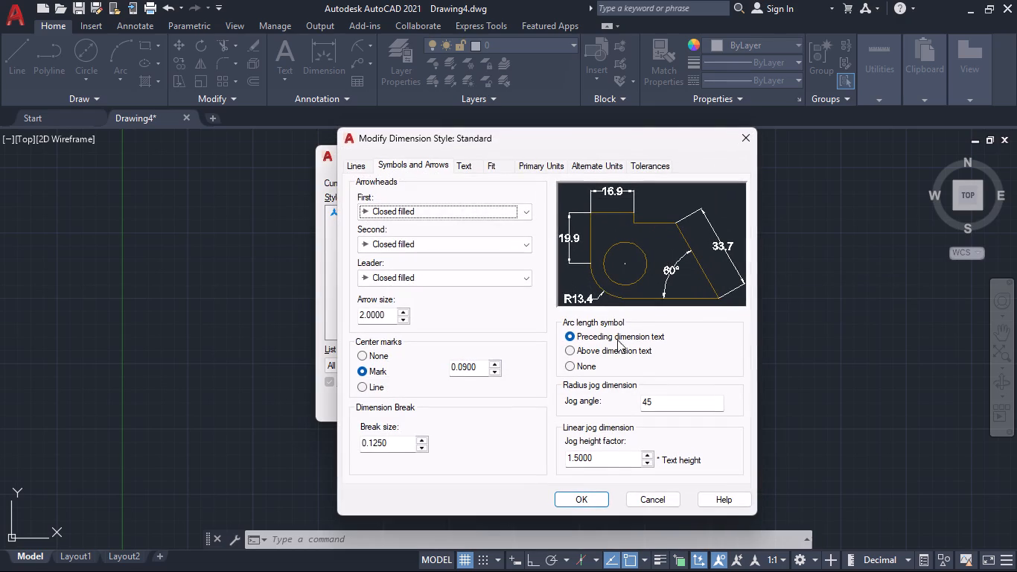
pyautogui.click(464, 162)
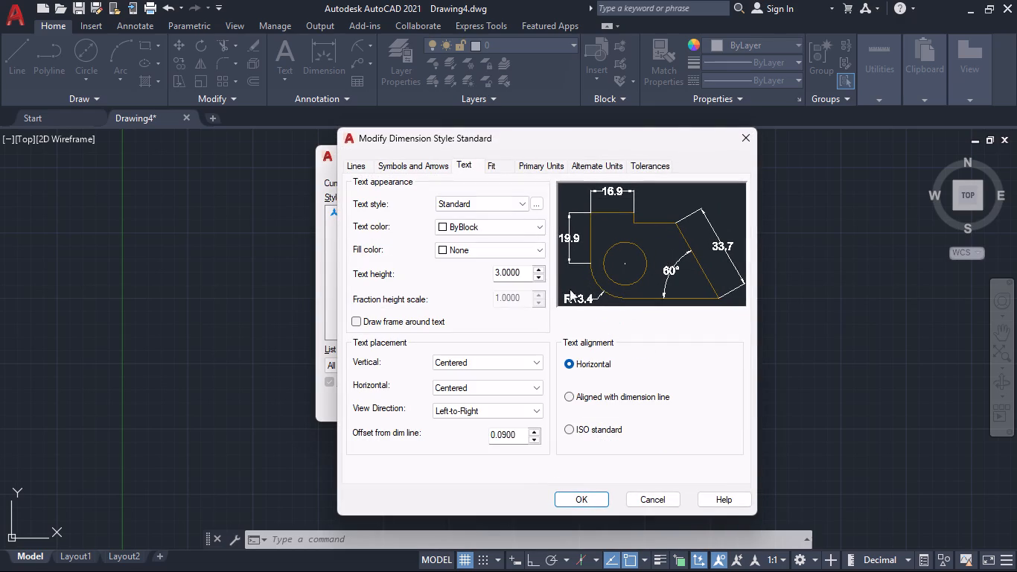
pyautogui.click(572, 396)
pyautogui.click(578, 500)
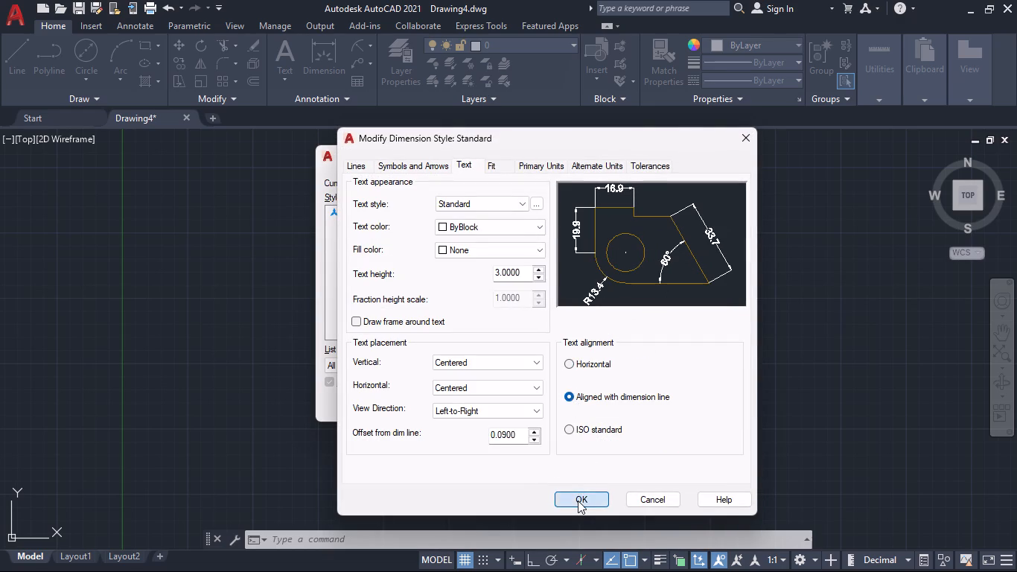
pyautogui.click(672, 210)
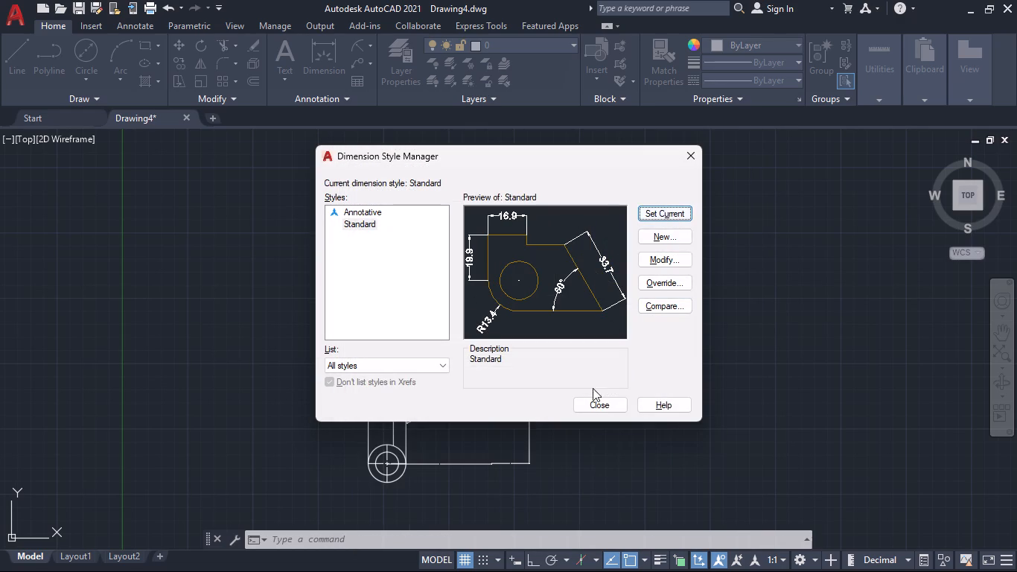
pyautogui.click(594, 403)
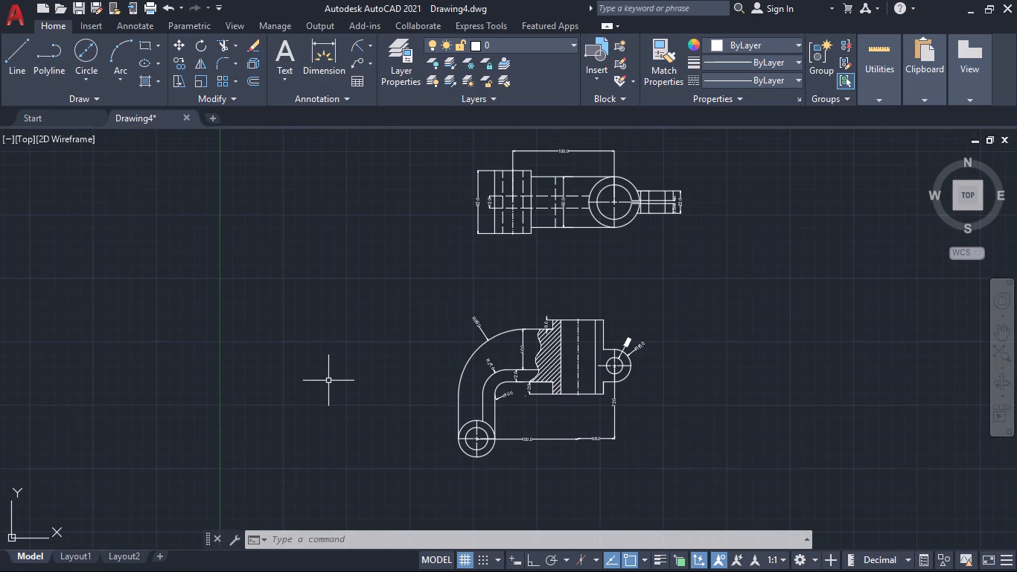
# Save the drawing in Documents as "Curved Lever Link", copying the name from the description's heading in the browser.
pyautogui.hotkey('ctrl', 's')
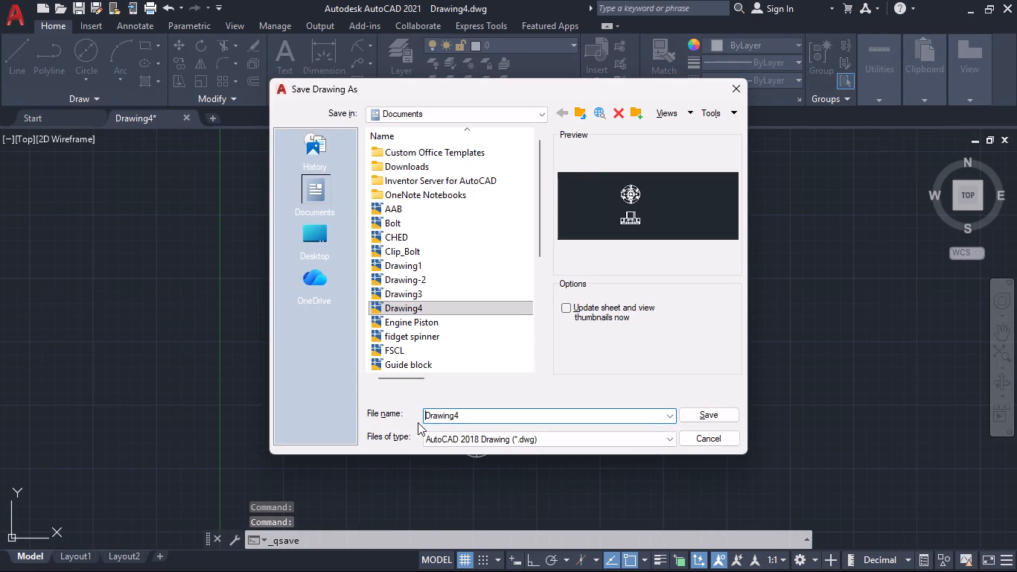
pyautogui.hotkey('alt', 'Tab')
pyautogui.hotkey('alt', 'Tab')
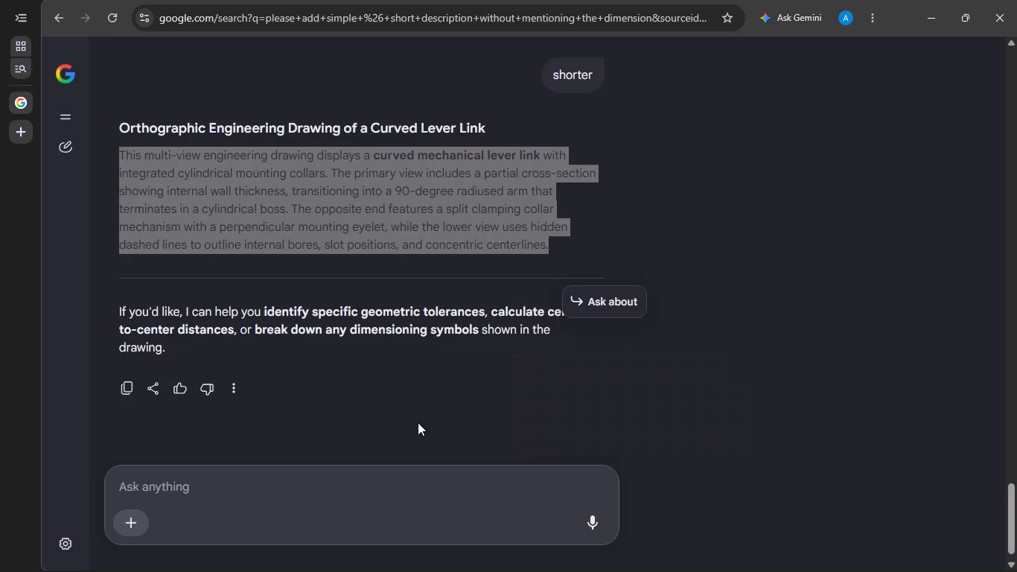
pyautogui.click(387, 118)
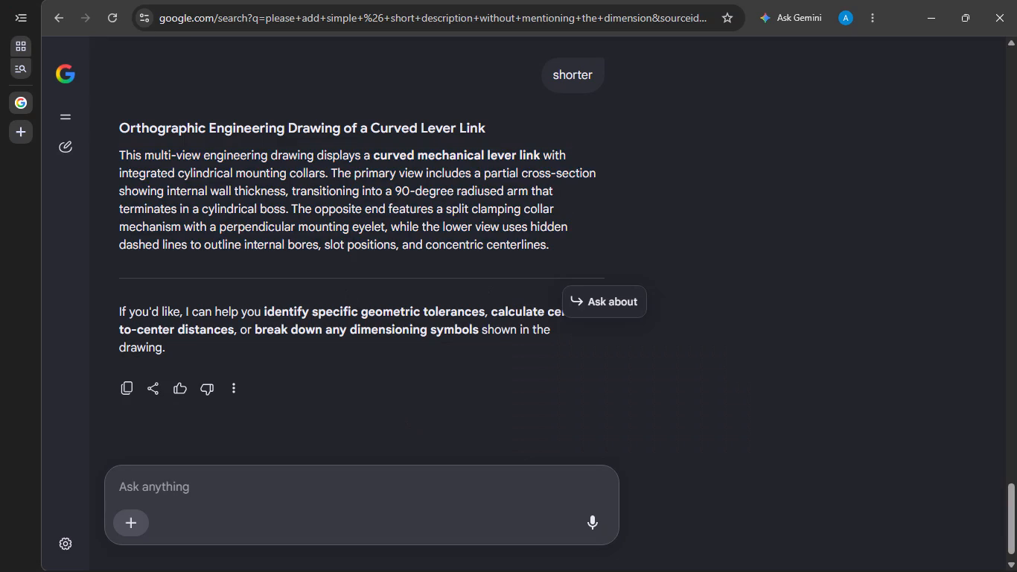
pyautogui.moveTo(369, 127); pyautogui.dragTo(483, 125)
pyautogui.hotkey('ctrl', 'c')
pyautogui.hotkey('alt', 'Tab')
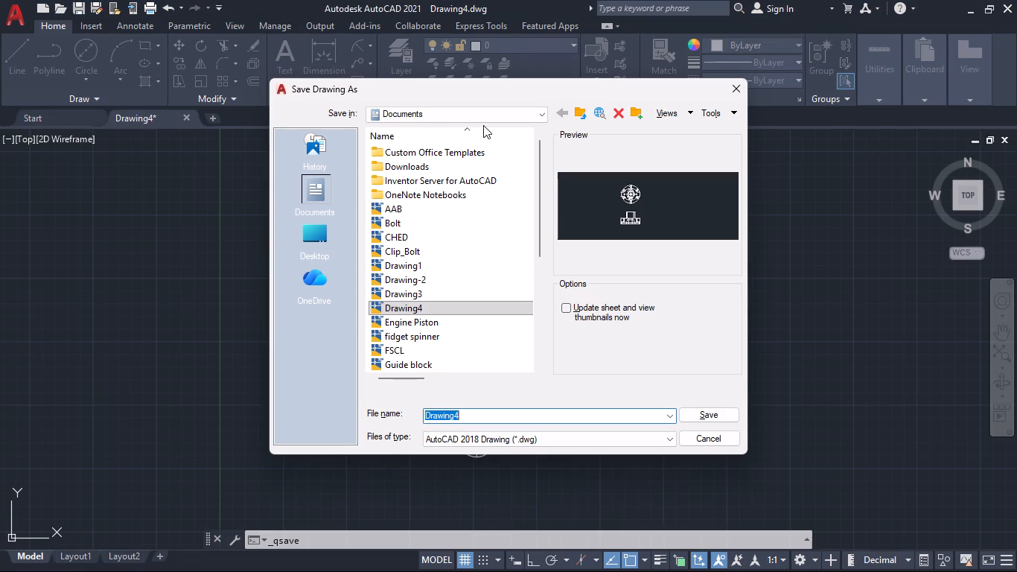
pyautogui.hotkey('ctrl', 'v')
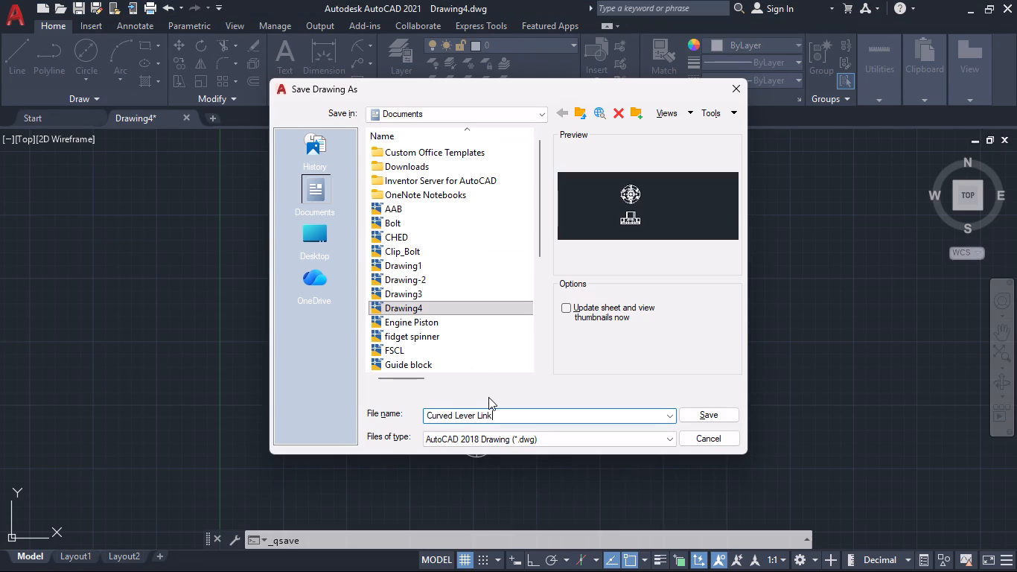
pyautogui.press('Return')
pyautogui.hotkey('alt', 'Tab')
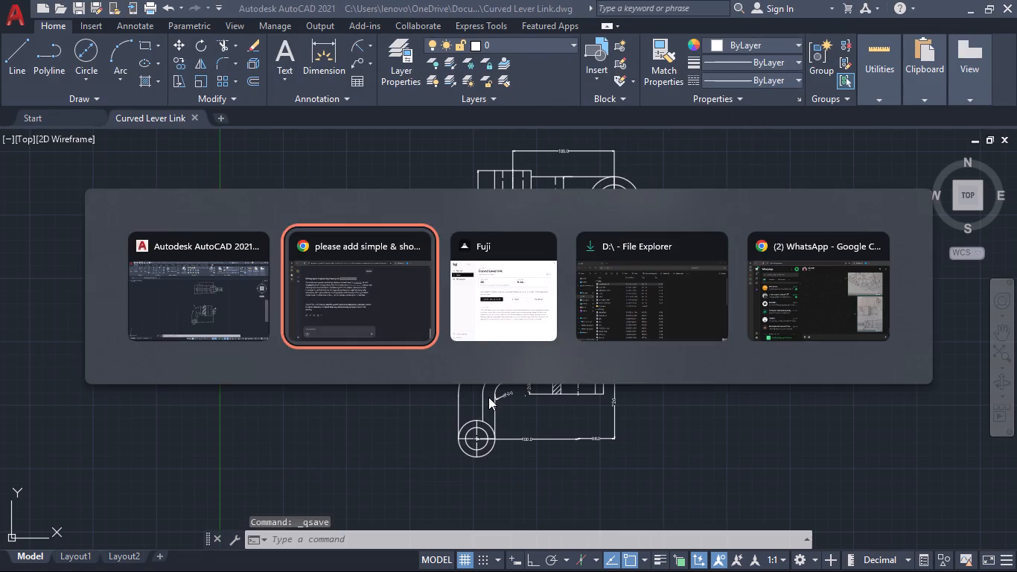